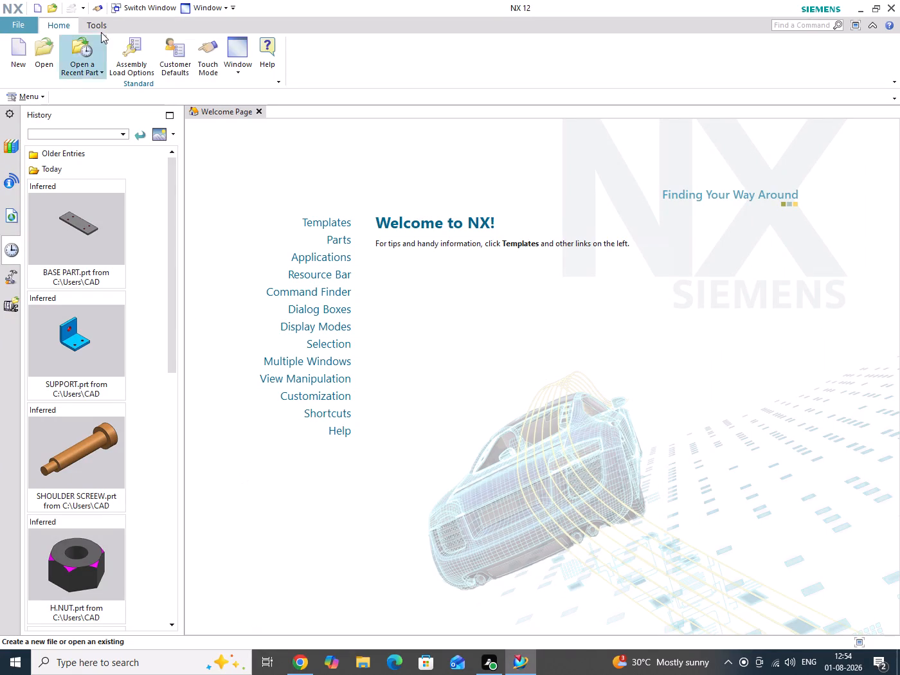
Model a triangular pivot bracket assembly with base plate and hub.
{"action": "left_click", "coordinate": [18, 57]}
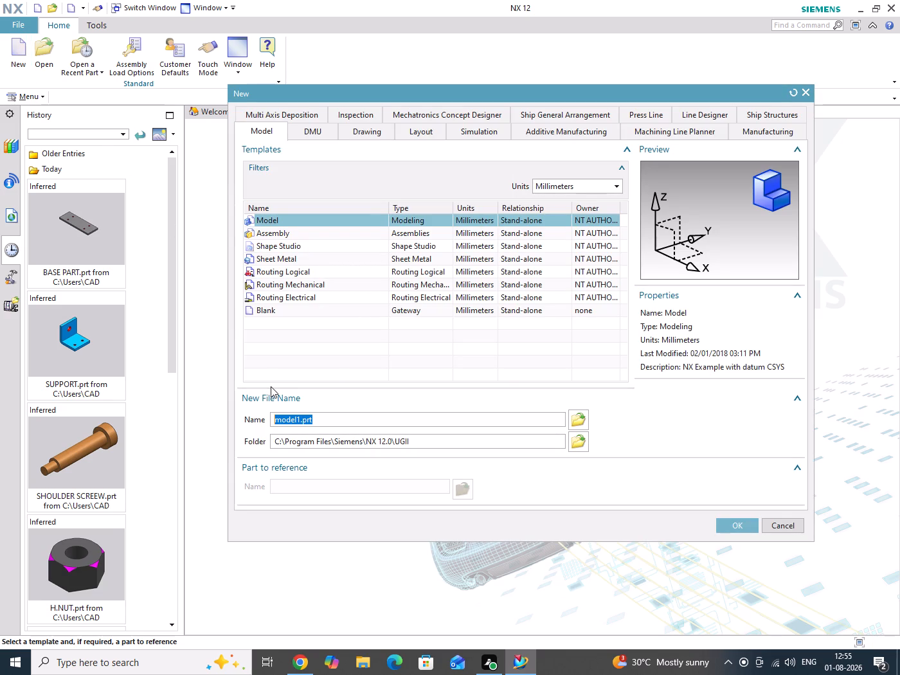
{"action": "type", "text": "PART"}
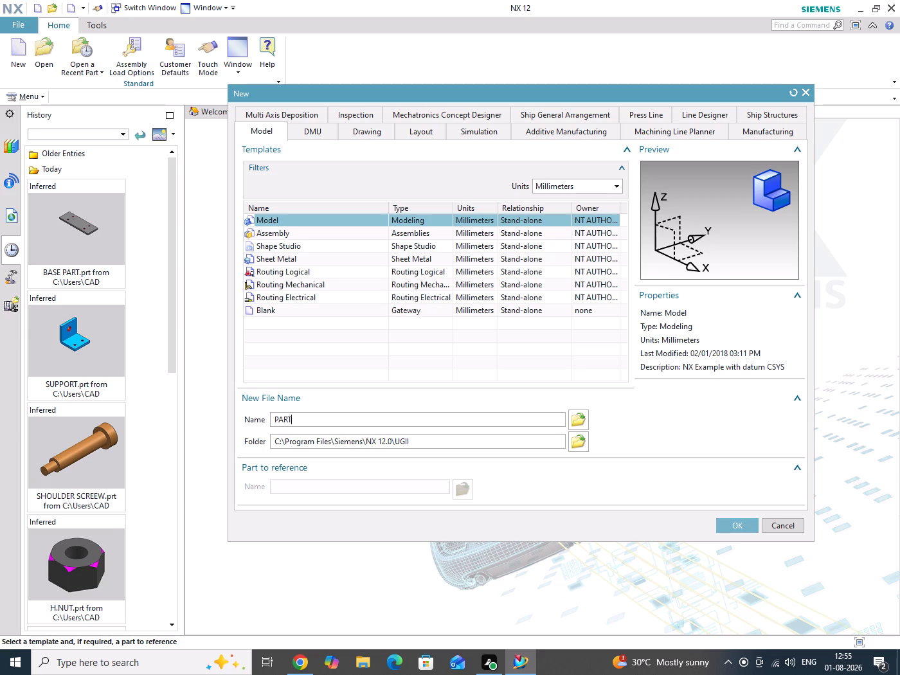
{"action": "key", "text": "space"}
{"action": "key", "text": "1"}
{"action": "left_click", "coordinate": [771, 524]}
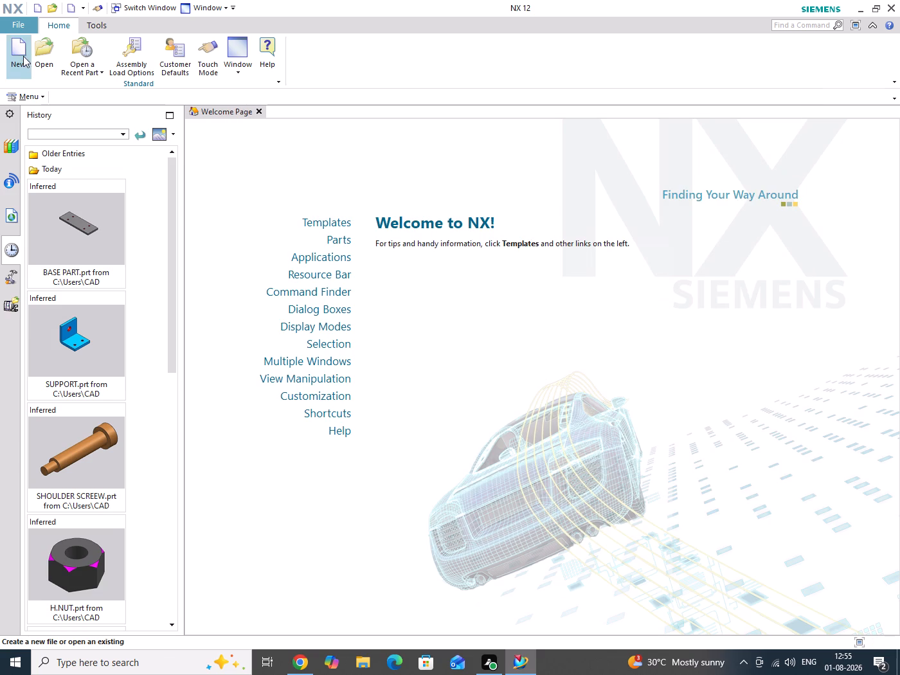
Create a new millimetre part from the Model template, keeping the default file name and folder.
{"action": "left_click", "coordinate": [23, 56]}
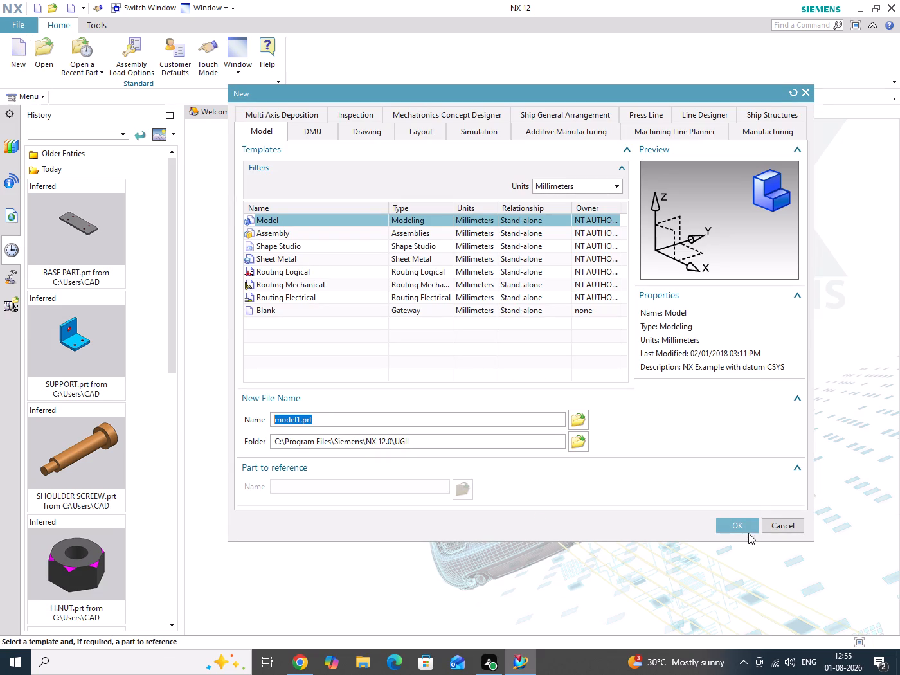
{"action": "left_click", "coordinate": [748, 530]}
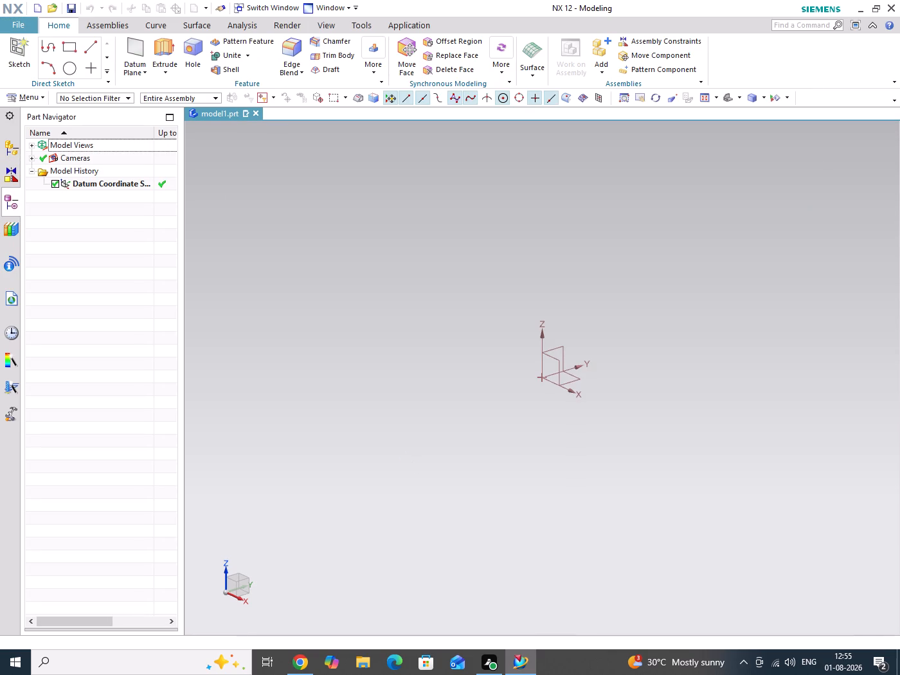
Start an Extrude sketch on the XZ plane and draw a closed profile: base about 82 mm, two slanted sides, top arc about R28.4 mm.
{"action": "key", "text": "x"}
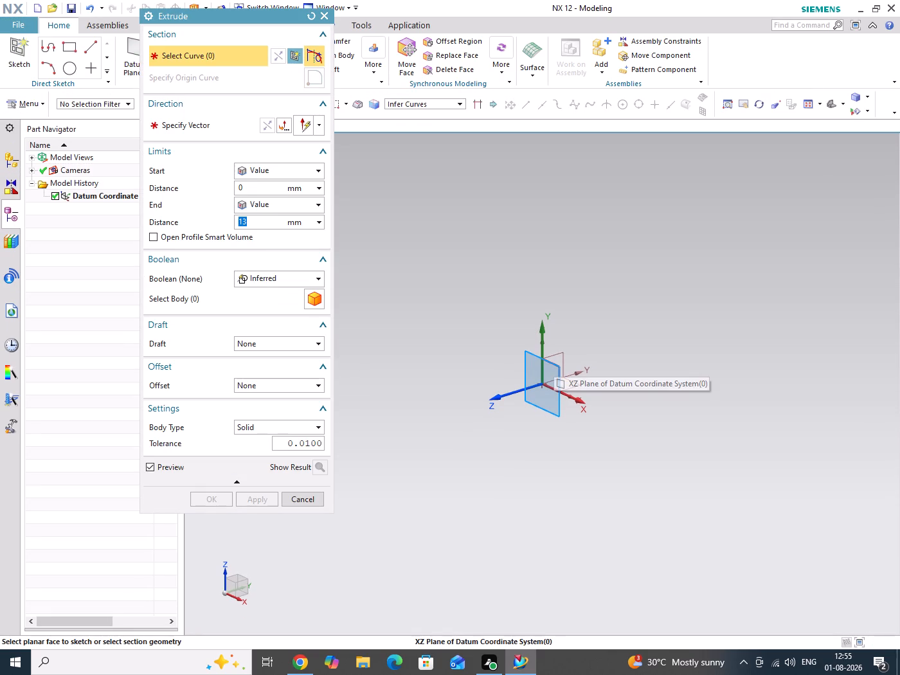
{"action": "left_click", "coordinate": [556, 367]}
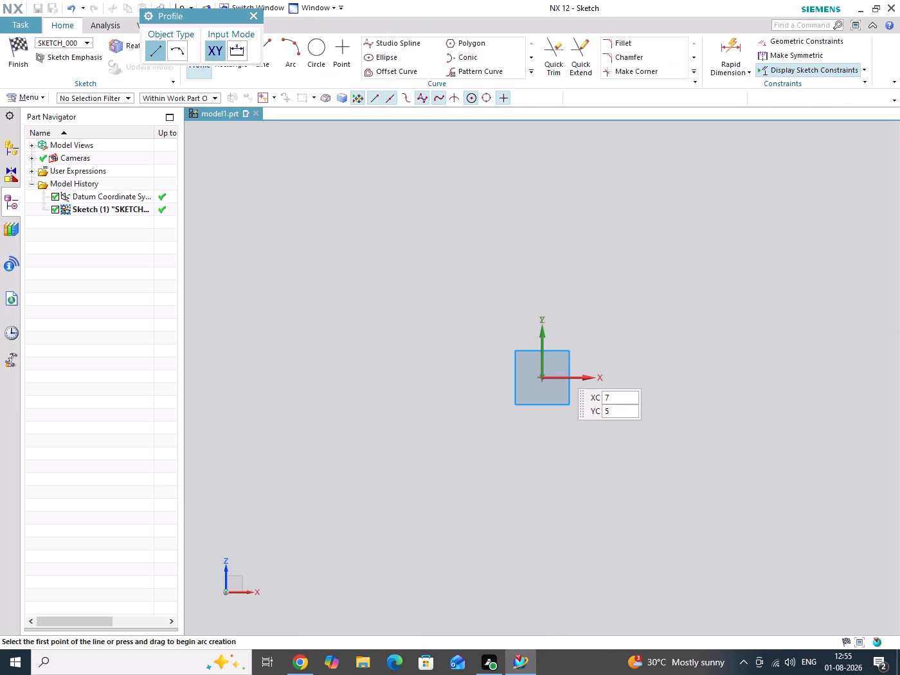
{"action": "left_click", "coordinate": [483, 381]}
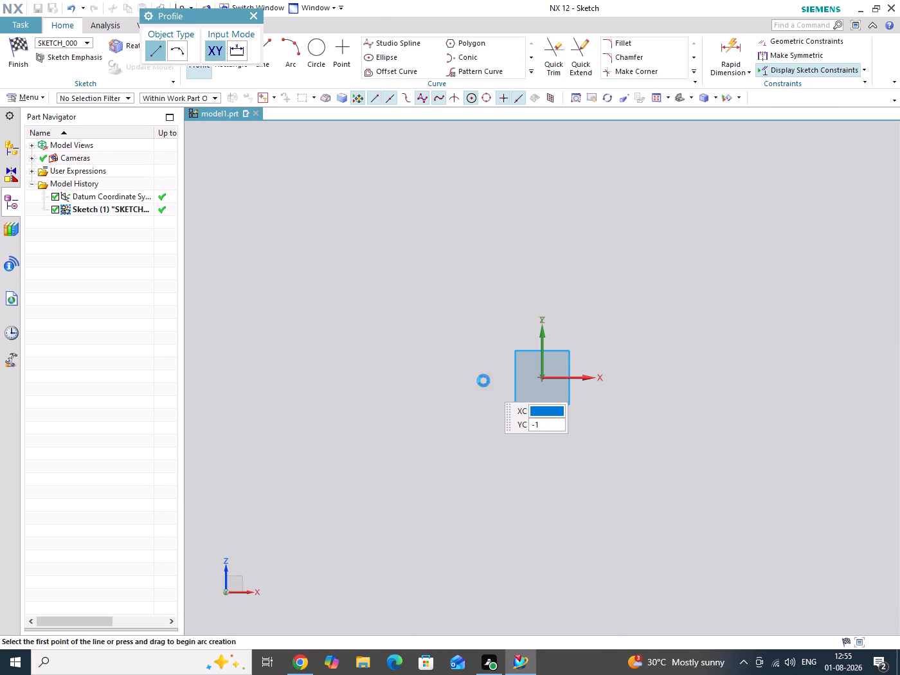
{"action": "left_click", "coordinate": [649, 381]}
{"action": "left_click", "coordinate": [606, 208]}
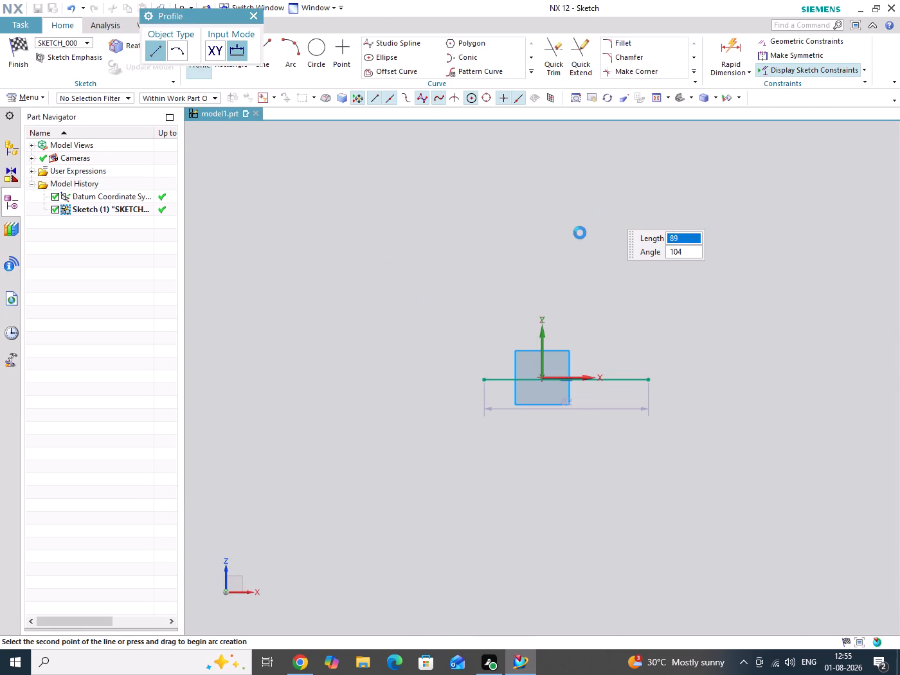
{"action": "left_click", "coordinate": [181, 57]}
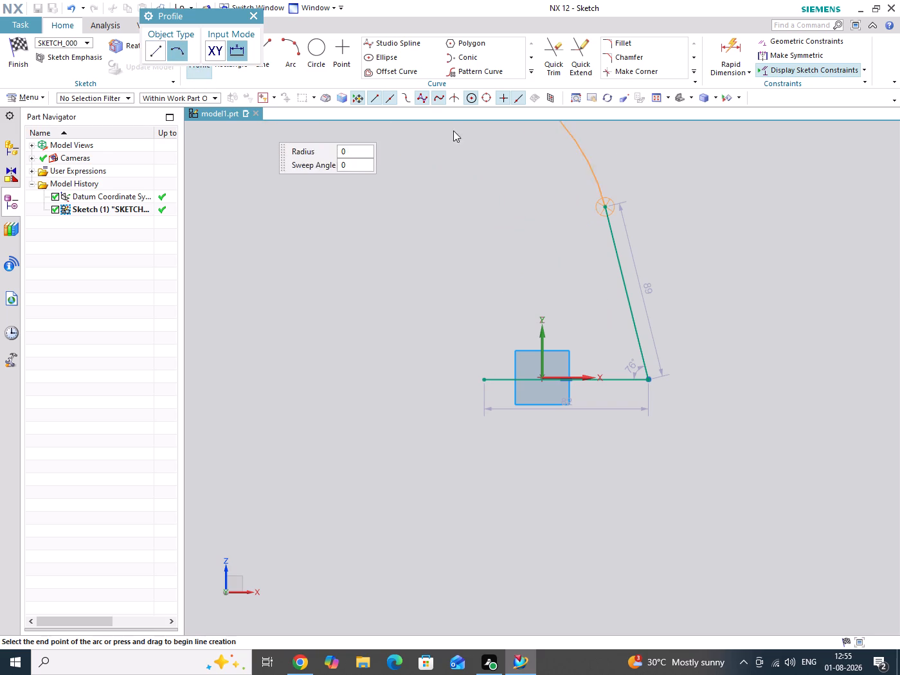
{"action": "left_click", "coordinate": [495, 210]}
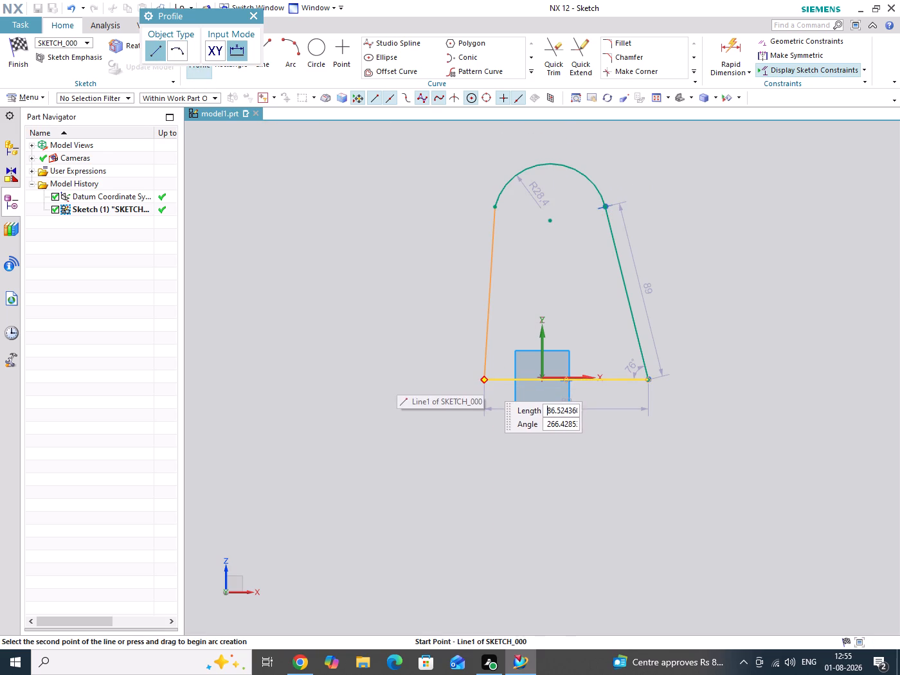
{"action": "left_click", "coordinate": [483, 380]}
{"action": "middle_click", "coordinate": [422, 358]}
{"action": "middle_click", "coordinate": [418, 381]}
Make the two slanted side lines symmetric about the vertical sketch axis.
{"action": "scroll", "coordinate": [418, 387], "scroll_direction": "down", "scroll_amount": 4}
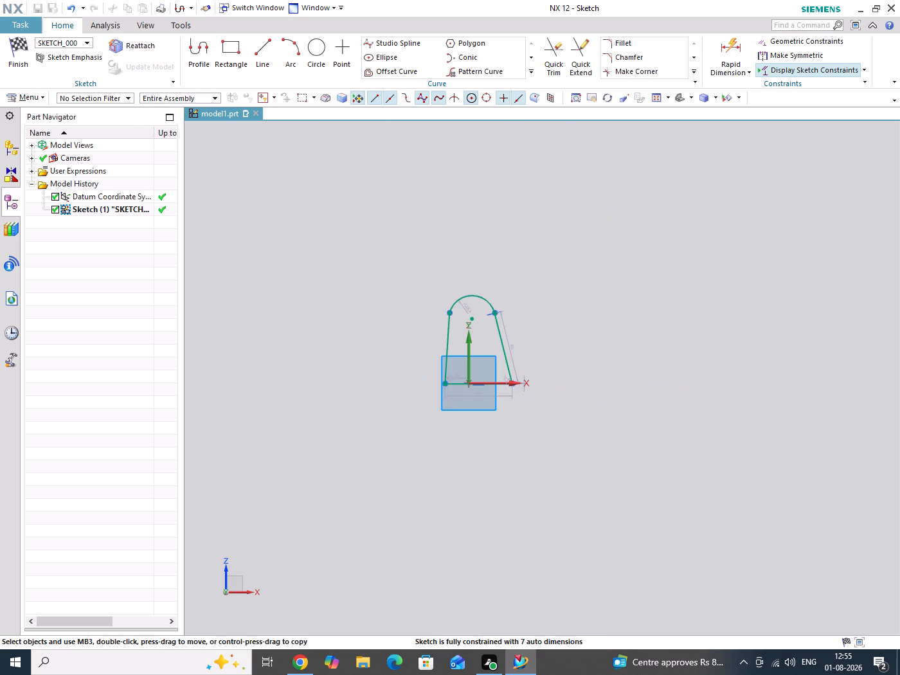
{"action": "scroll", "coordinate": [513, 353], "scroll_direction": "up", "scroll_amount": 3}
{"action": "left_click", "coordinate": [800, 60]}
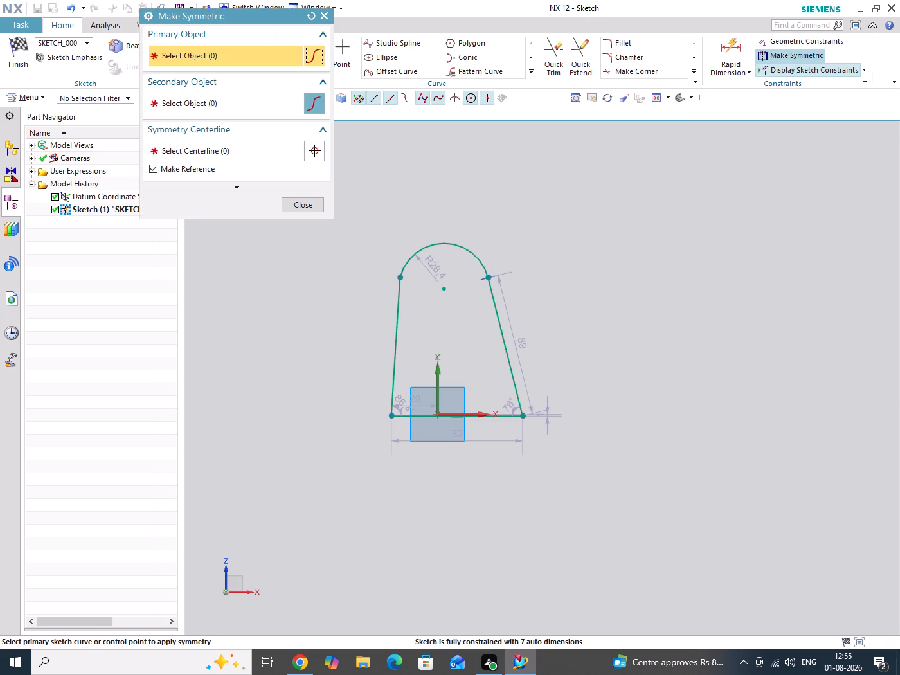
{"action": "left_click", "coordinate": [402, 299]}
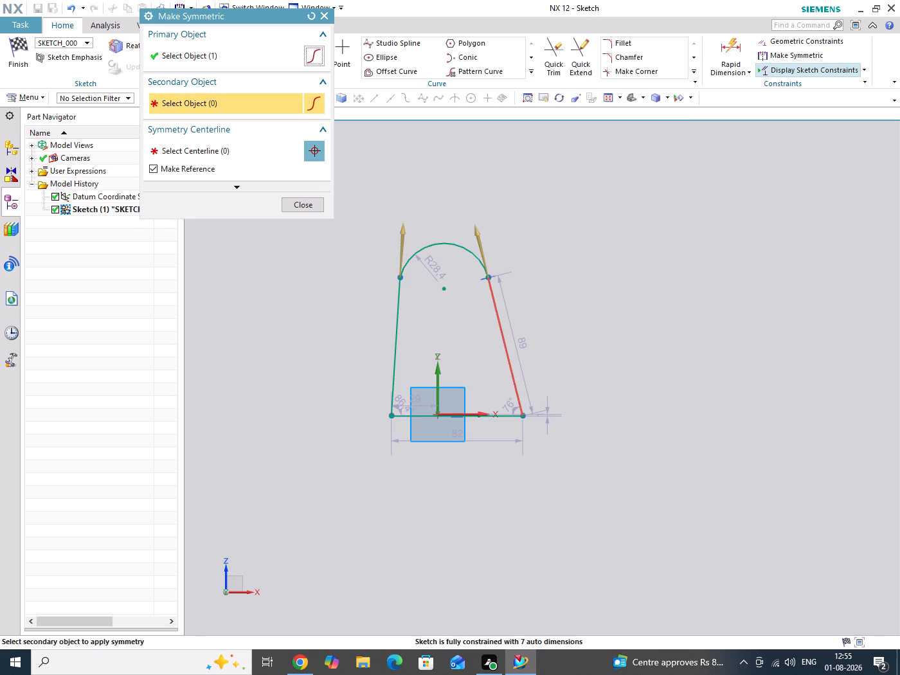
{"action": "left_click", "coordinate": [494, 290]}
{"action": "left_click", "coordinate": [437, 377]}
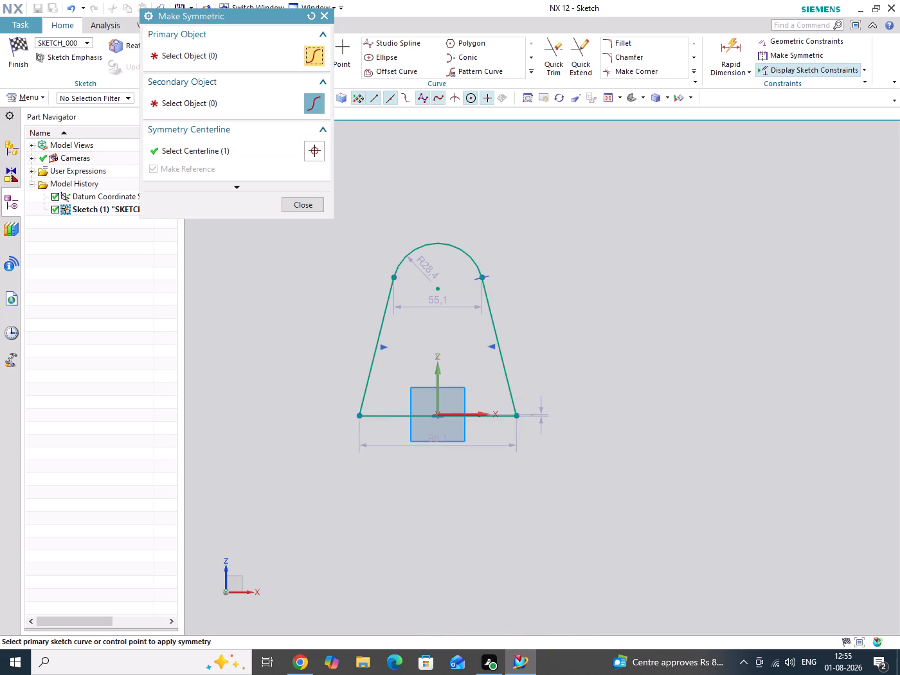
{"action": "left_click", "coordinate": [303, 204]}
Constrain the midpoint of the base line to the sketch origin.
{"action": "left_click_drag", "start_coordinate": [663, 272], "coordinate": [719, 431]}
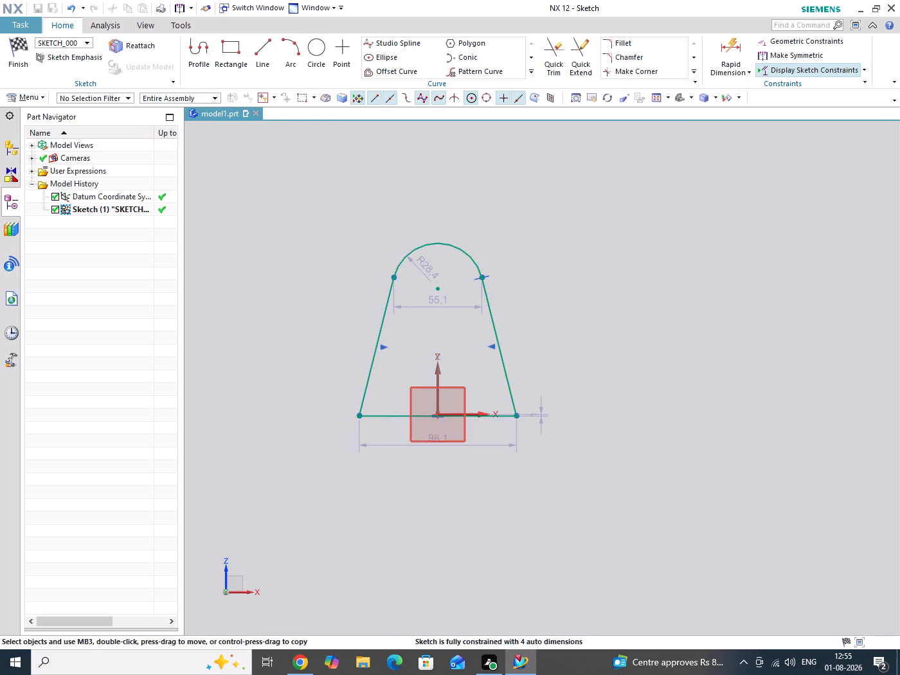
{"action": "scroll", "coordinate": [466, 387], "scroll_direction": "up", "scroll_amount": 2}
{"action": "scroll", "coordinate": [413, 447], "scroll_direction": "up", "scroll_amount": 5}
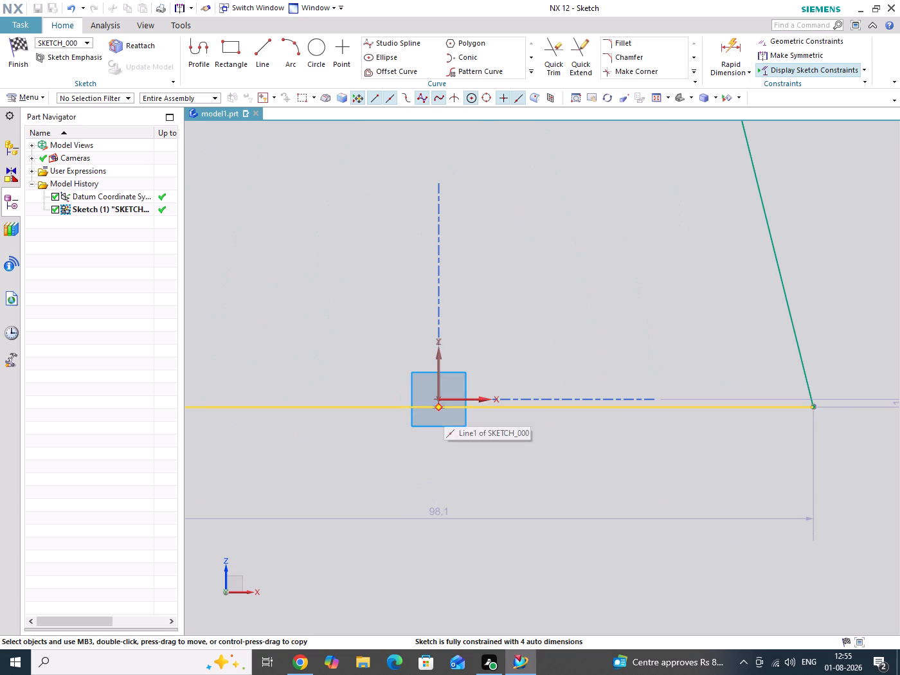
{"action": "left_click", "coordinate": [437, 408]}
{"action": "scroll", "coordinate": [436, 403], "scroll_direction": "up", "scroll_amount": 4}
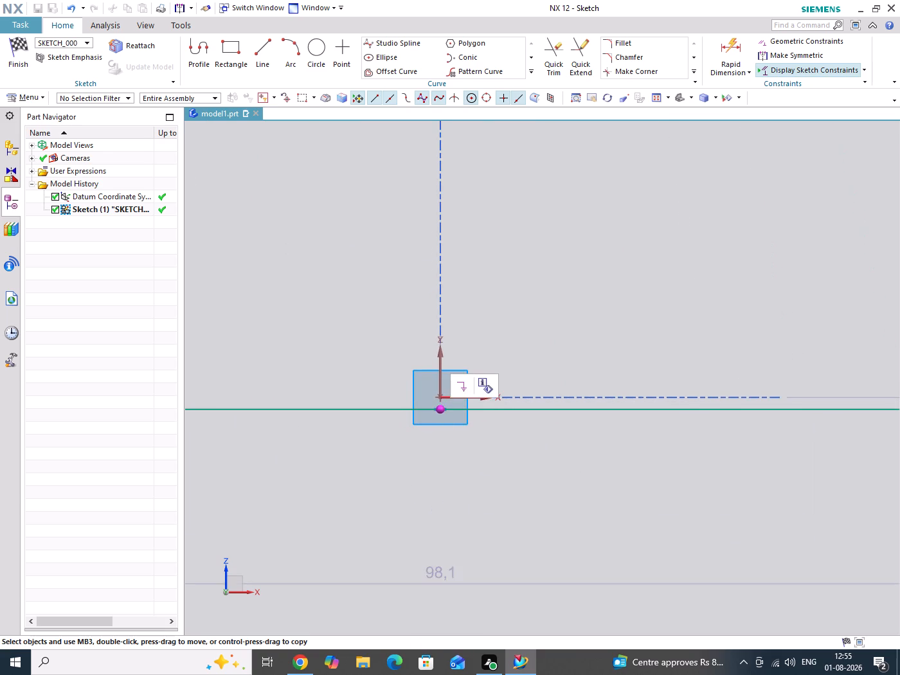
{"action": "left_click", "coordinate": [442, 395]}
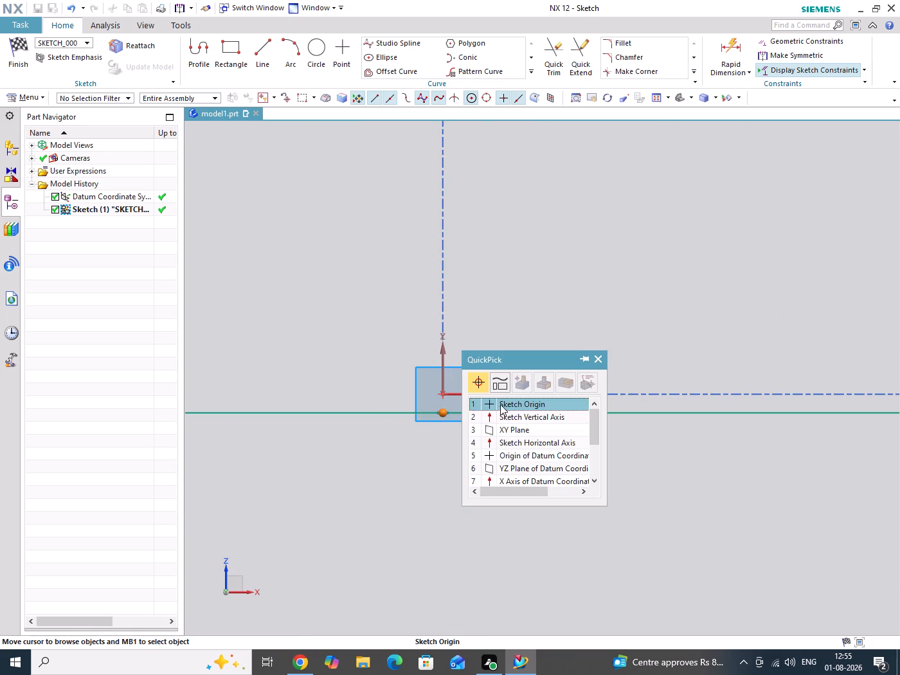
{"action": "left_click", "coordinate": [507, 404]}
{"action": "left_click", "coordinate": [533, 386]}
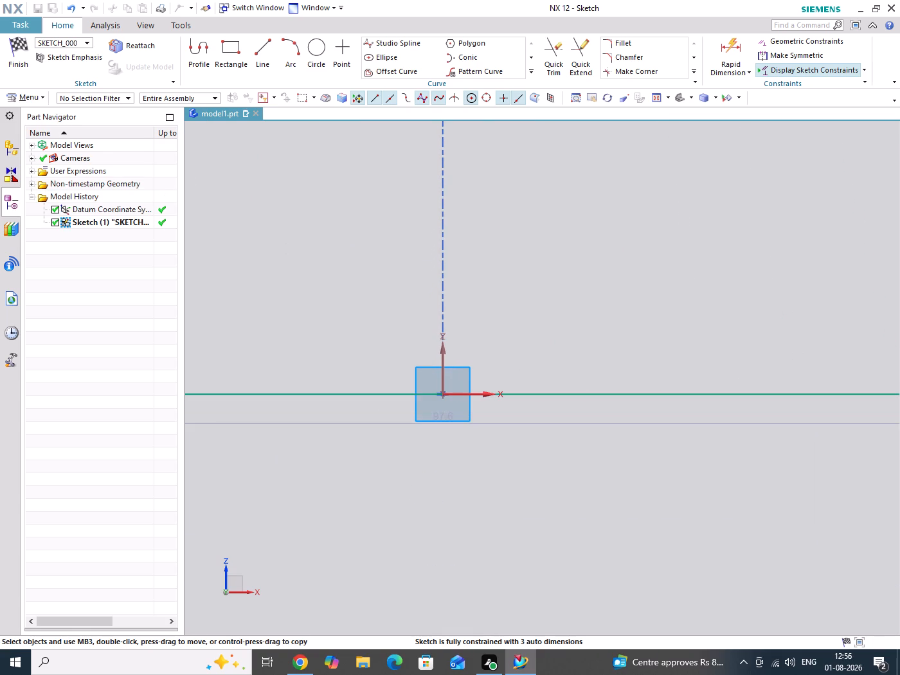
Move the base line's width dimension below the profile and set it to 280 mm.
{"action": "scroll", "coordinate": [513, 376], "scroll_direction": "down", "scroll_amount": 8}
{"action": "scroll", "coordinate": [519, 436], "scroll_direction": "down", "scroll_amount": 4}
{"action": "scroll", "coordinate": [555, 417], "scroll_direction": "up", "scroll_amount": 2}
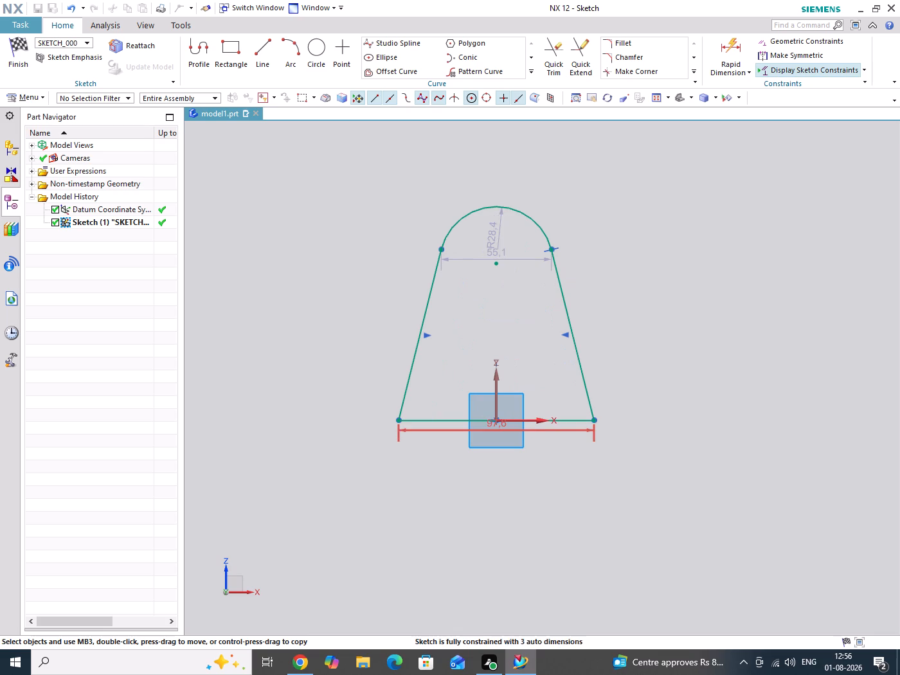
{"action": "left_click_drag", "start_coordinate": [577, 431], "coordinate": [538, 479]}
{"action": "double_click", "coordinate": [539, 484]}
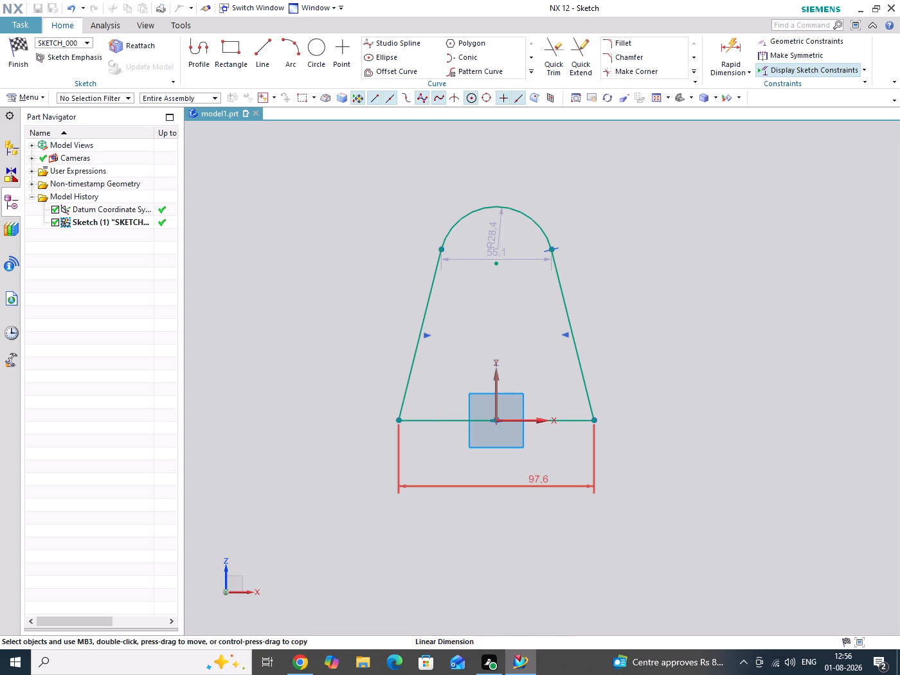
{"action": "type", "text": "280"}
{"action": "key", "text": "Return"}
Set the top arc's radius to 50 mm.
{"action": "scroll", "coordinate": [584, 366], "scroll_direction": "down", "scroll_amount": 5}
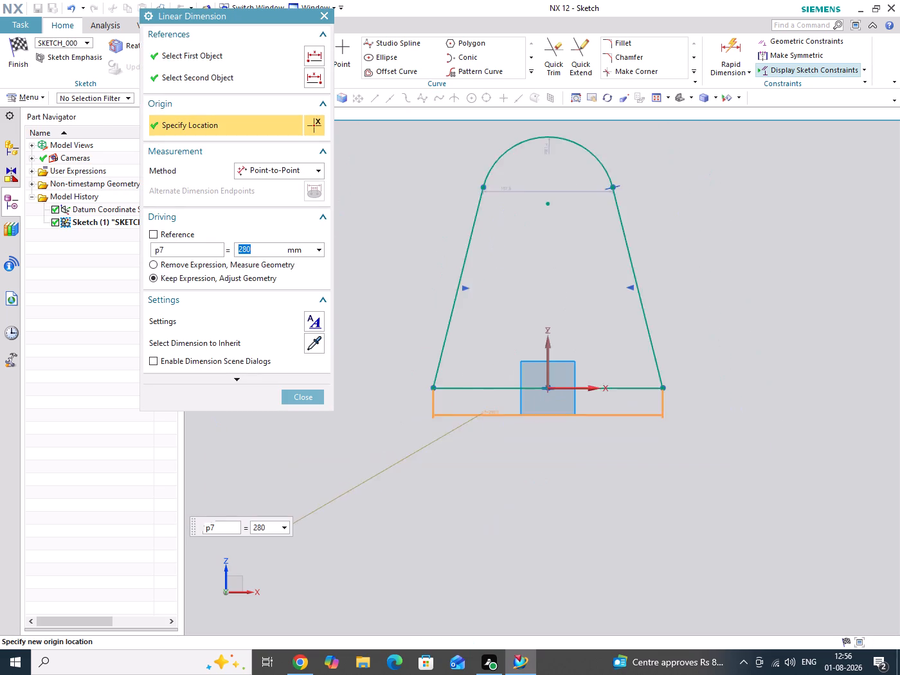
{"action": "scroll", "coordinate": [536, 425], "scroll_direction": "down", "scroll_amount": 4}
{"action": "scroll", "coordinate": [602, 295], "scroll_direction": "up", "scroll_amount": 3}
{"action": "scroll", "coordinate": [460, 411], "scroll_direction": "up", "scroll_amount": 3}
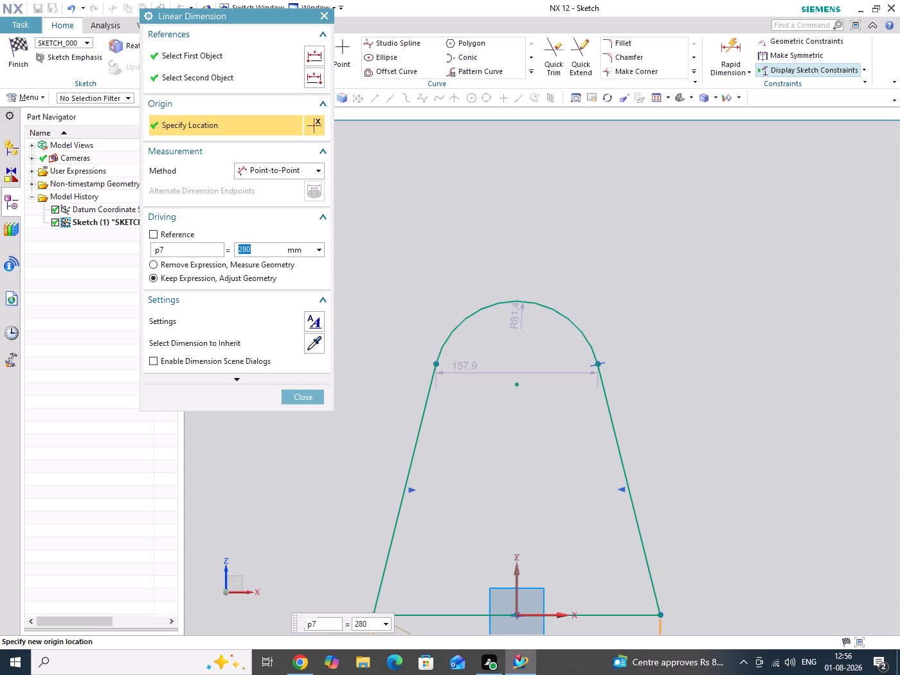
{"action": "double_click", "coordinate": [519, 327]}
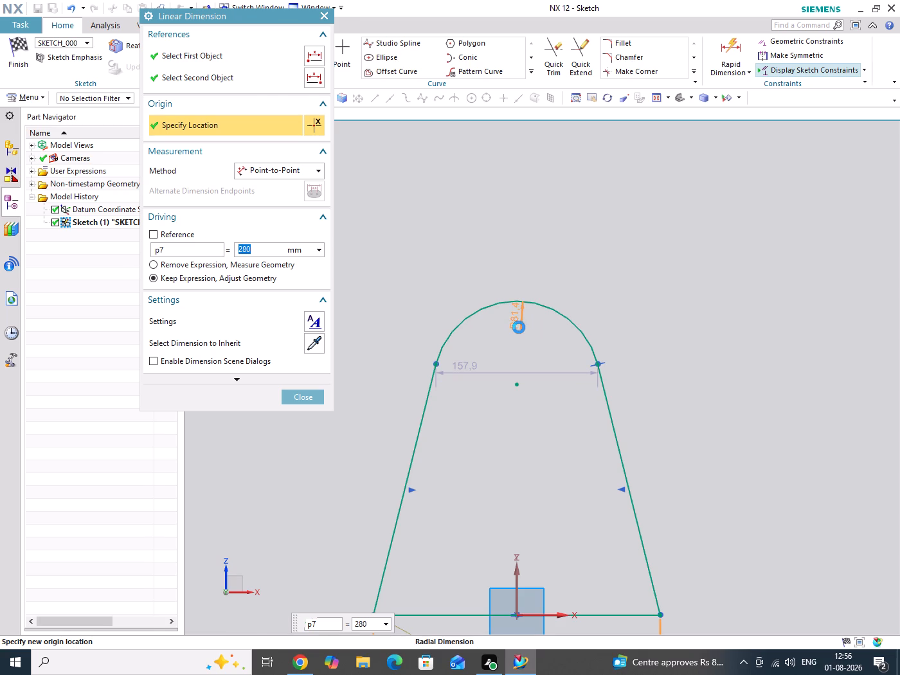
{"action": "type", "text": "50"}
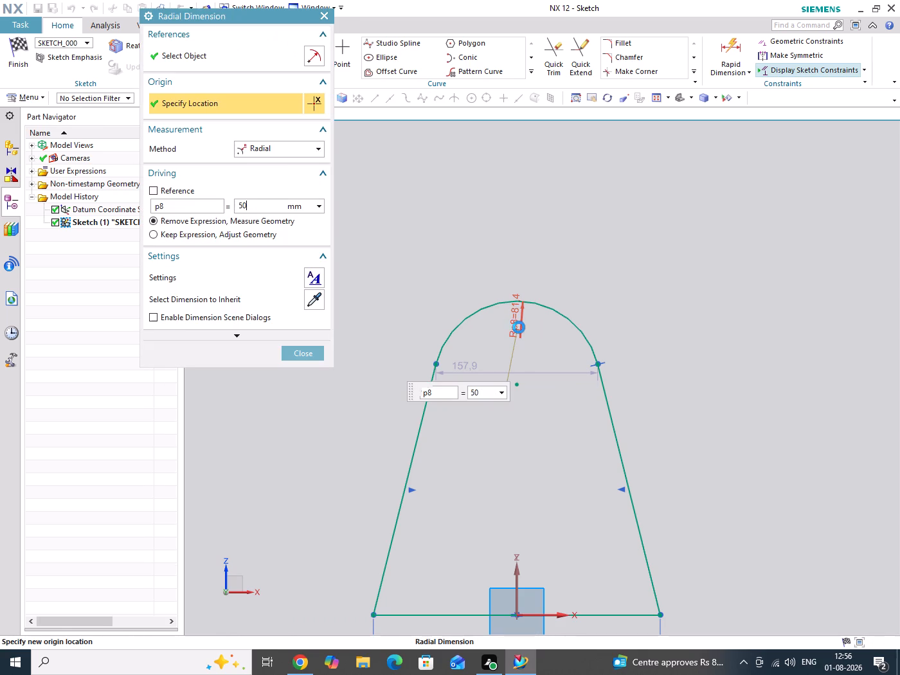
{"action": "key", "text": "Return"}
{"action": "left_click", "coordinate": [292, 355]}
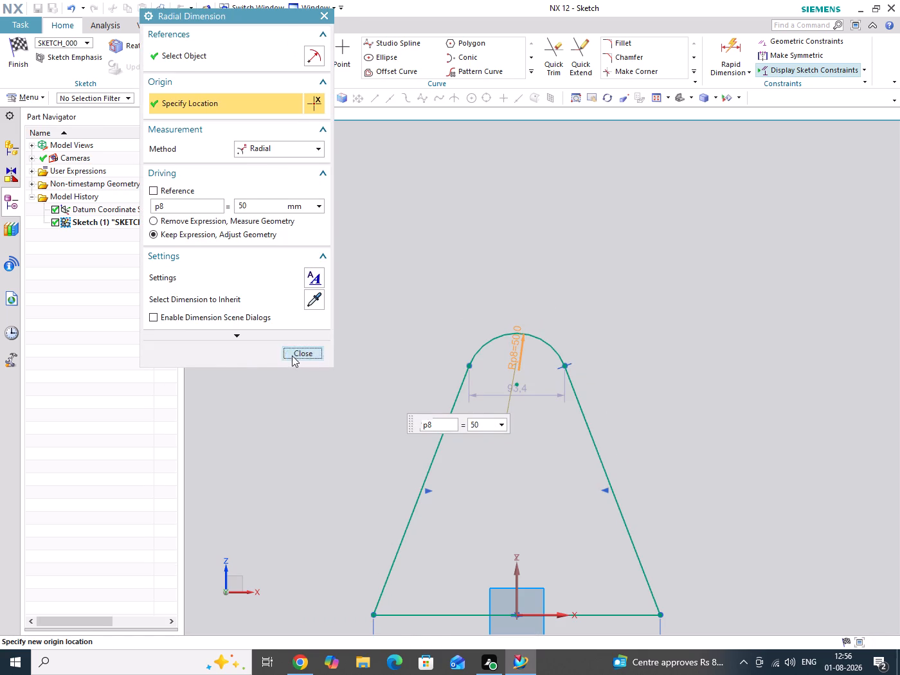
Add a 240 mm vertical dimension from the base line to the top arc's centre, placed beside the profile.
{"action": "scroll", "coordinate": [609, 309], "scroll_direction": "down", "scroll_amount": 3}
{"action": "scroll", "coordinate": [640, 408], "scroll_direction": "up", "scroll_amount": 2}
{"action": "left_click", "coordinate": [731, 54]}
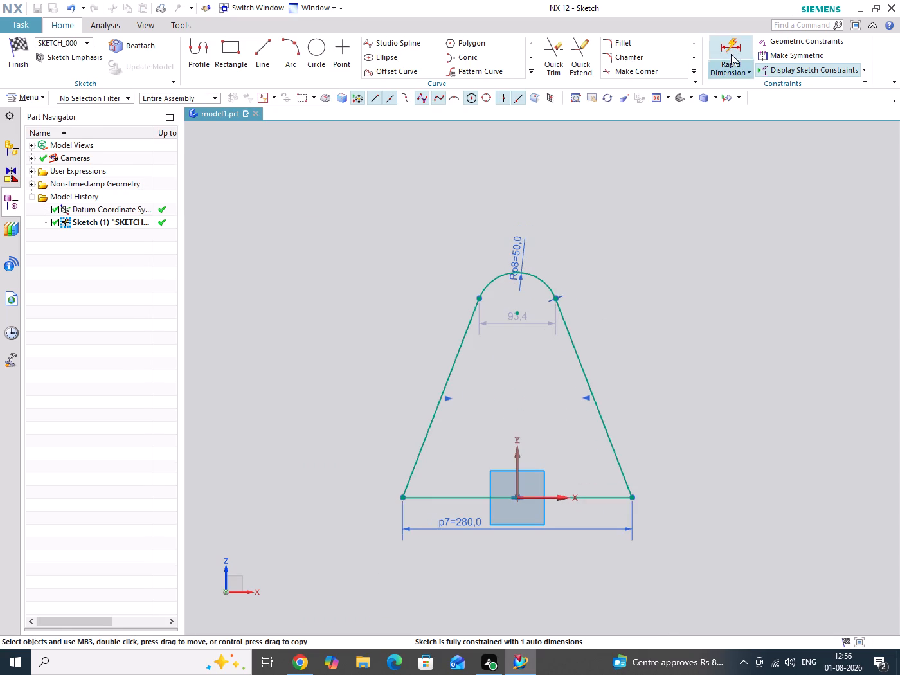
{"action": "left_click", "coordinate": [482, 500]}
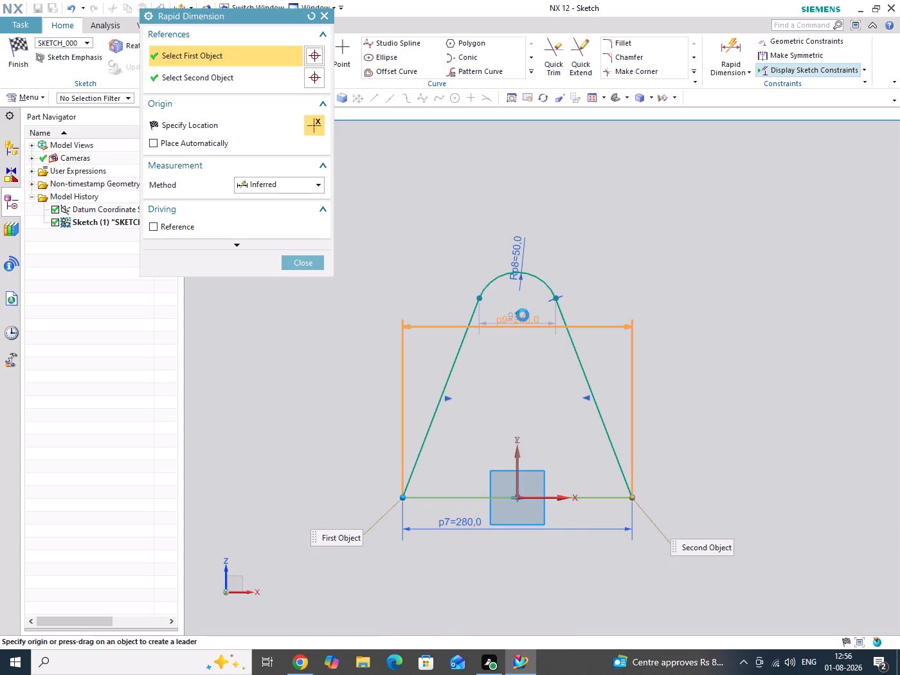
{"action": "left_click", "coordinate": [515, 312]}
{"action": "left_click", "coordinate": [329, 404]}
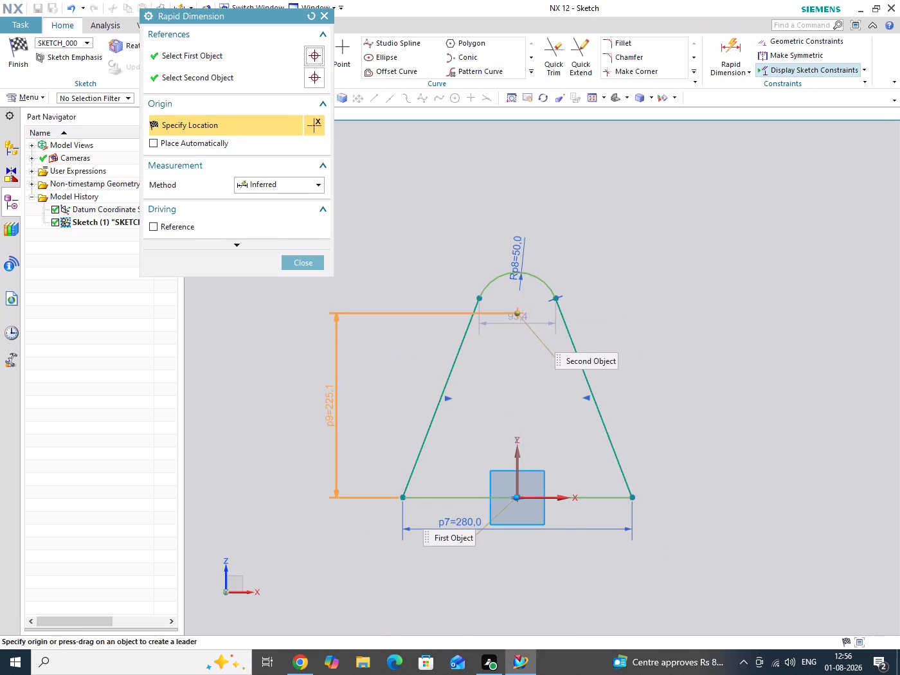
{"action": "type", "text": "240"}
{"action": "key", "text": "Return"}
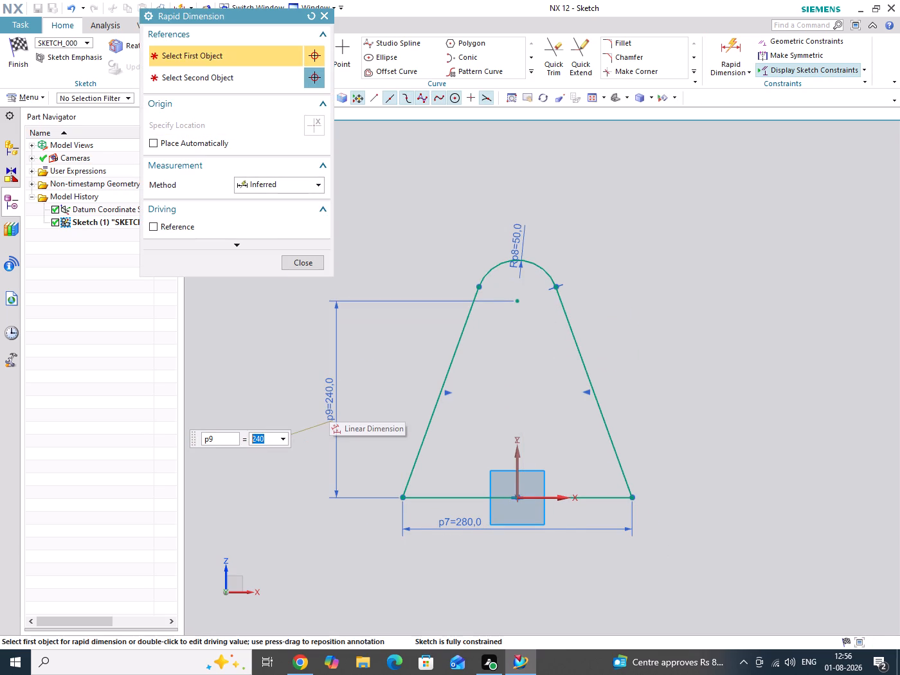
{"action": "left_click", "coordinate": [318, 262]}
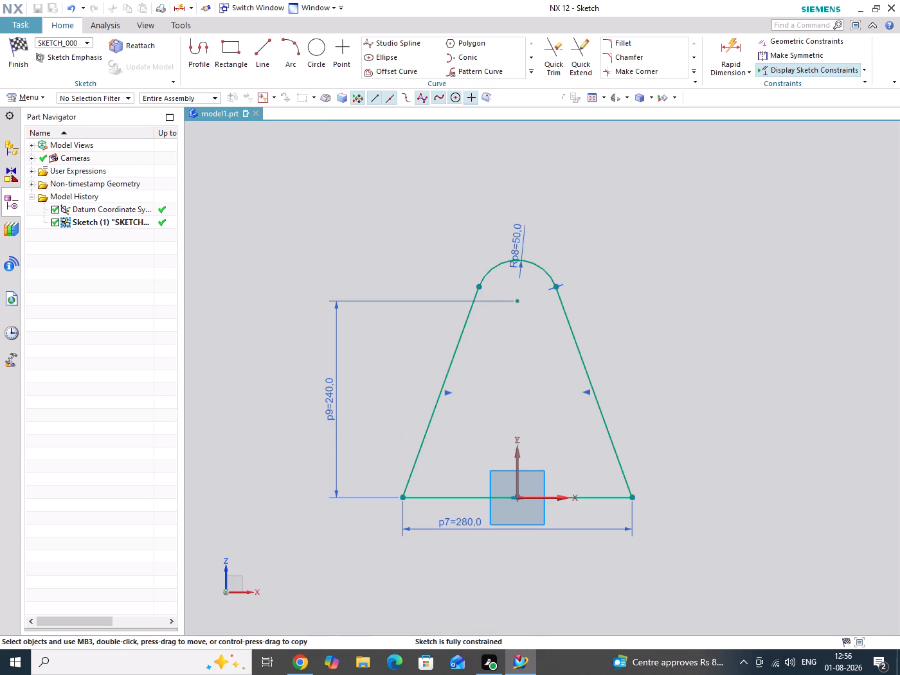
Draw a 50 mm diameter circle centred on the top arc's centre point.
{"action": "key", "text": "o"}
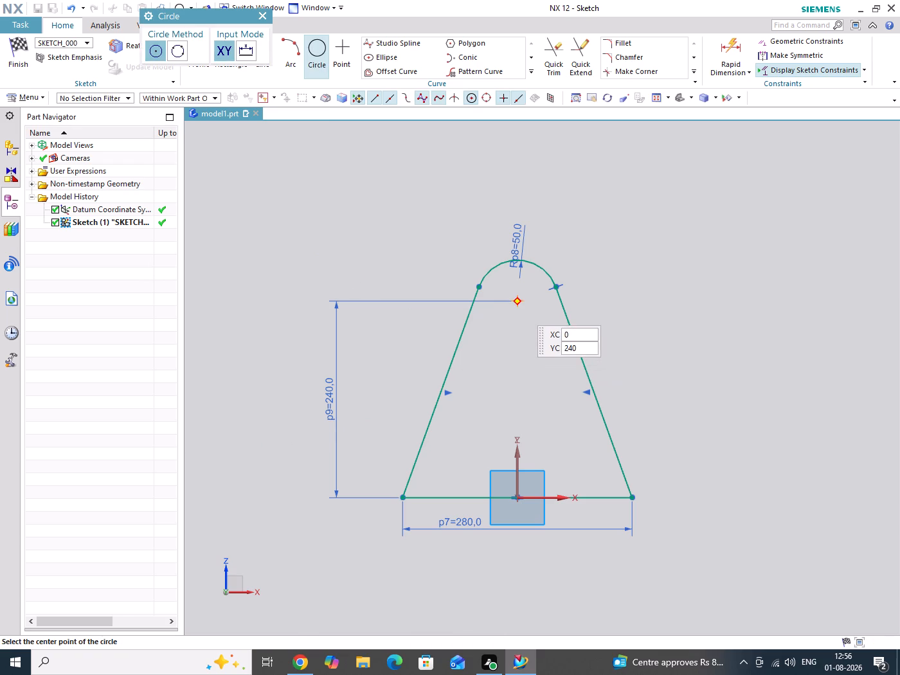
{"action": "left_click", "coordinate": [514, 300]}
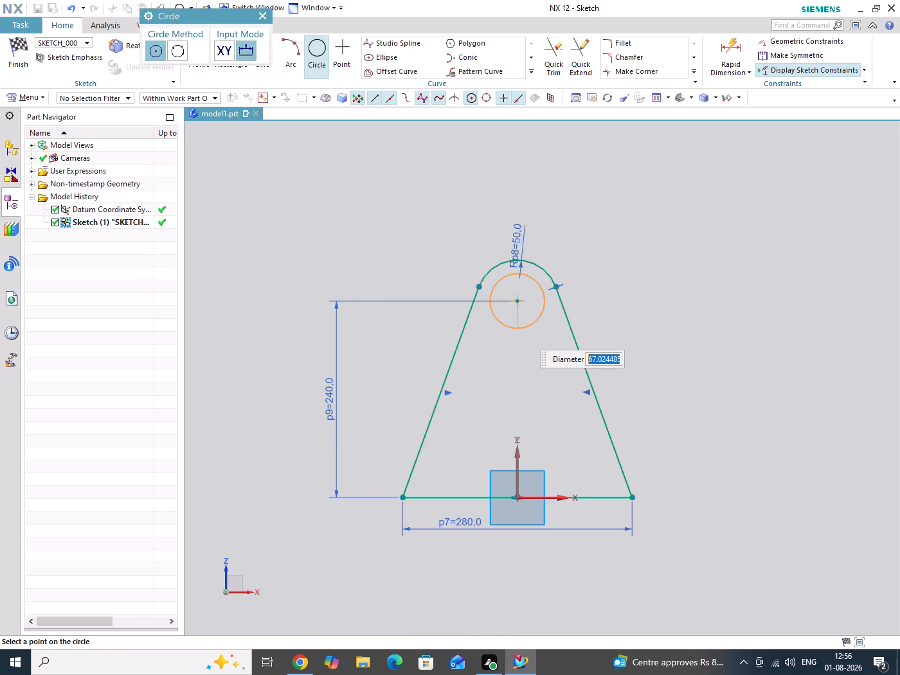
{"action": "type", "text": "50"}
{"action": "key", "text": "Return"}
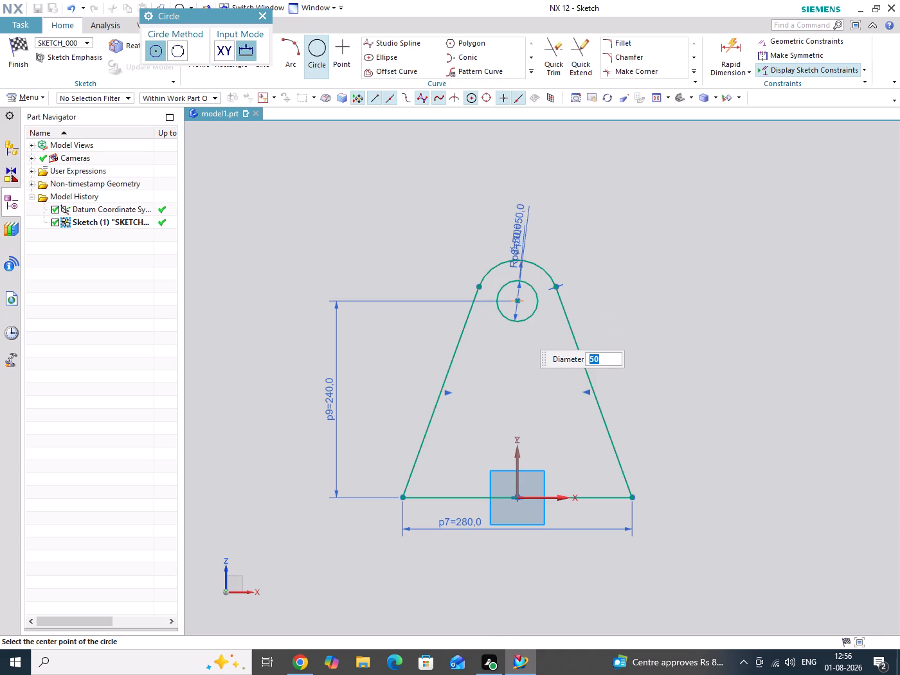
{"action": "middle_click", "coordinate": [640, 294]}
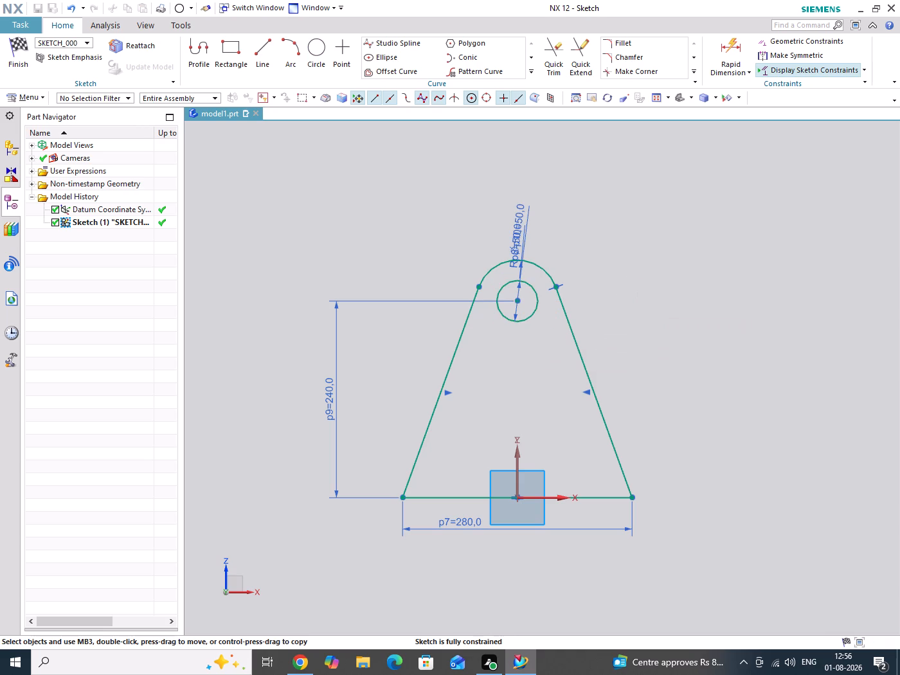
Finish the sketch and extrude the profile with its circular hole from 0 to 20 mm as a solid.
{"action": "key", "text": "ctrl+q"}
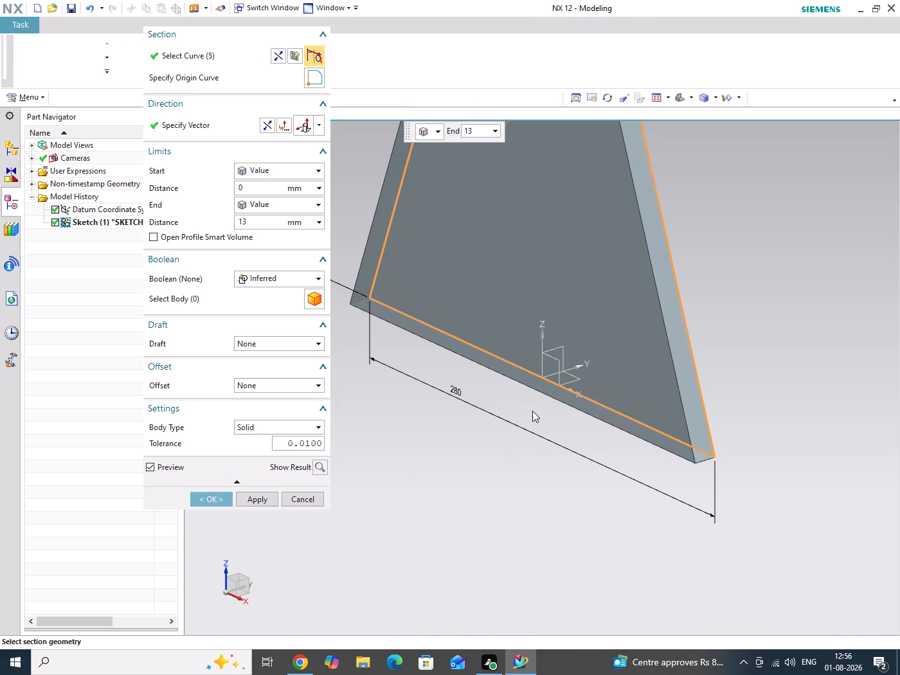
{"action": "scroll", "coordinate": [579, 422], "scroll_direction": "down", "scroll_amount": 5}
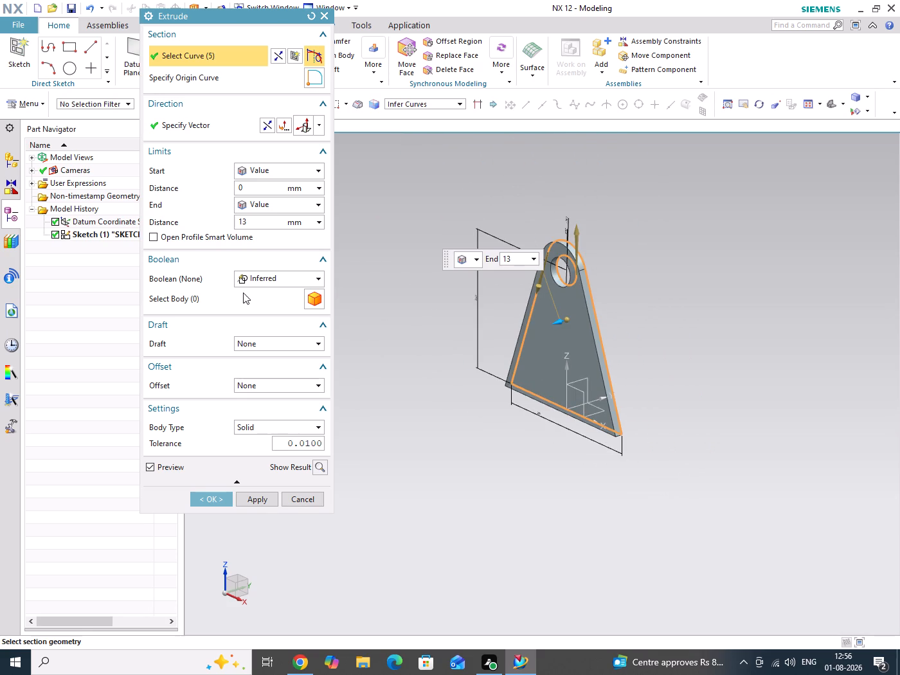
{"action": "middle_click_drag", "start_coordinate": [632, 457], "coordinate": [595, 447]}
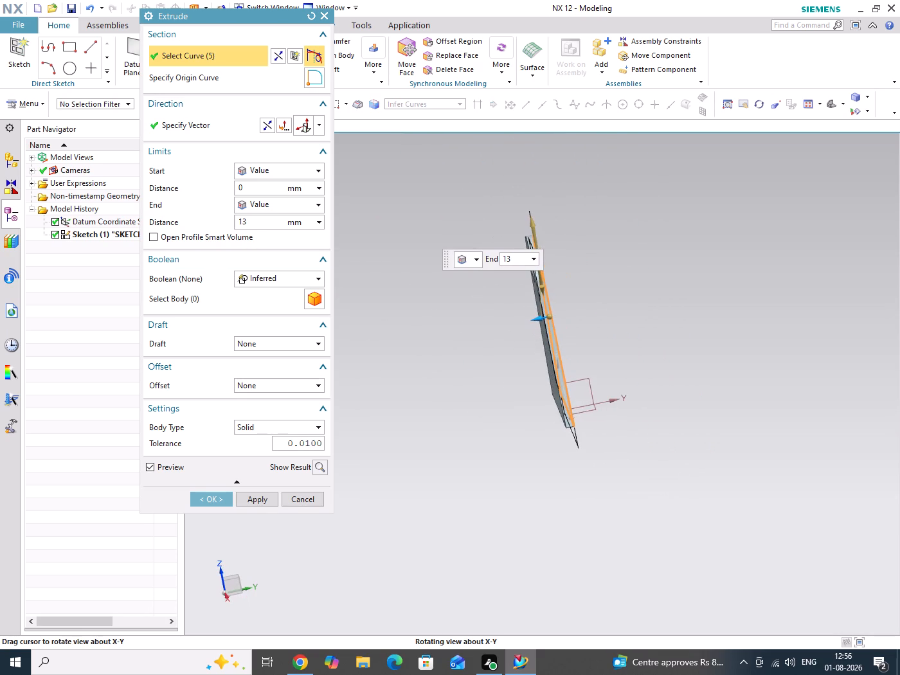
{"action": "middle_click_drag", "start_coordinate": [595, 447], "coordinate": [594, 447]}
{"action": "scroll", "coordinate": [602, 382], "scroll_direction": "up", "scroll_amount": 2}
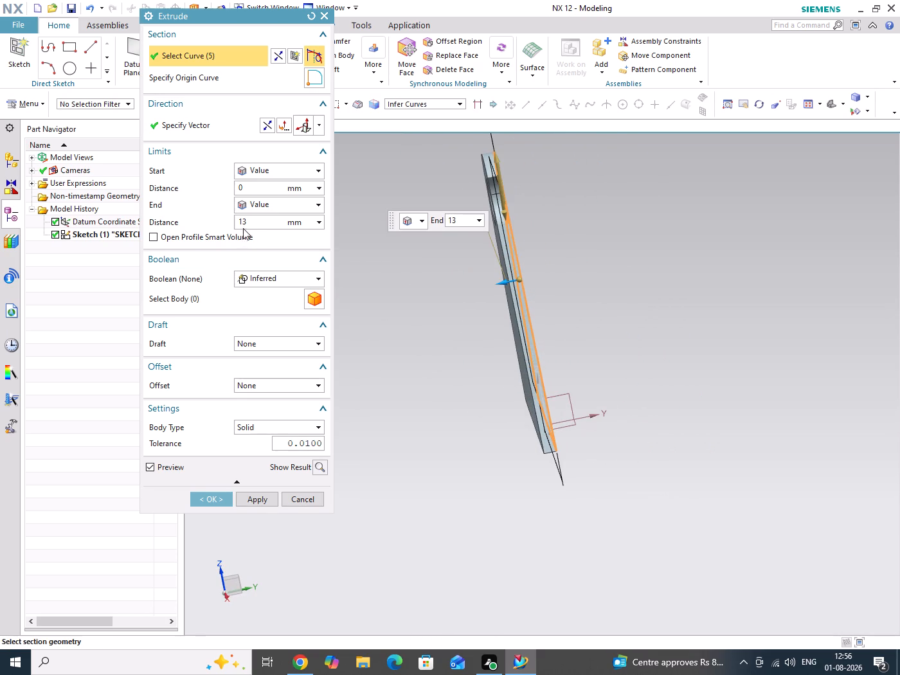
{"action": "double_click", "coordinate": [253, 222]}
{"action": "type", "text": "20"}
{"action": "key", "text": "Return"}
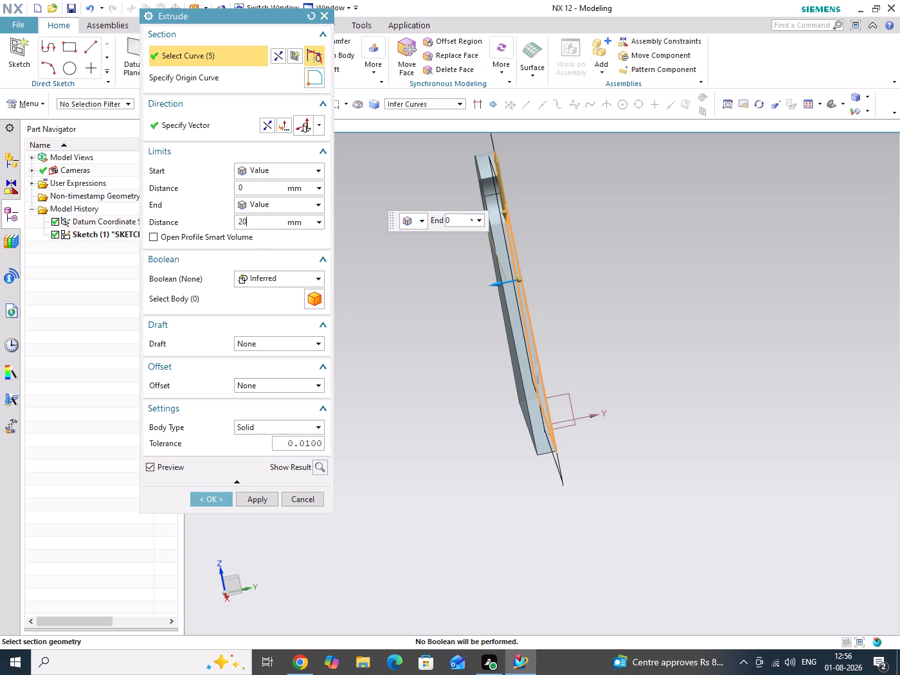
{"action": "left_click", "coordinate": [217, 503]}
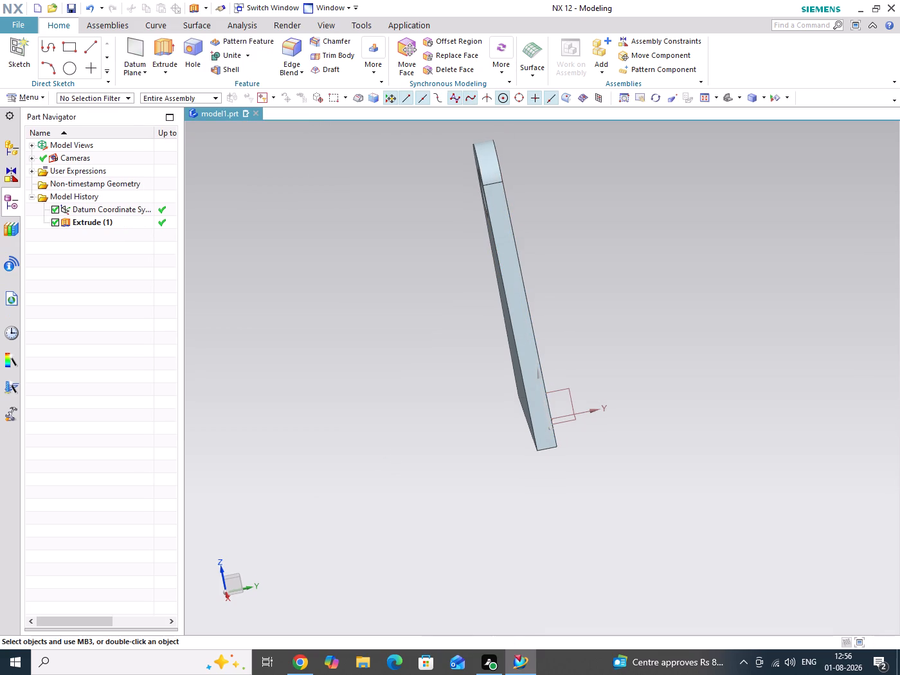
Hide the datum coordinate system, with the plate shown in isometric view.
{"action": "key", "text": "End"}
{"action": "scroll", "coordinate": [370, 384], "scroll_direction": "down", "scroll_amount": 4}
{"action": "scroll", "coordinate": [426, 464], "scroll_direction": "up", "scroll_amount": 2}
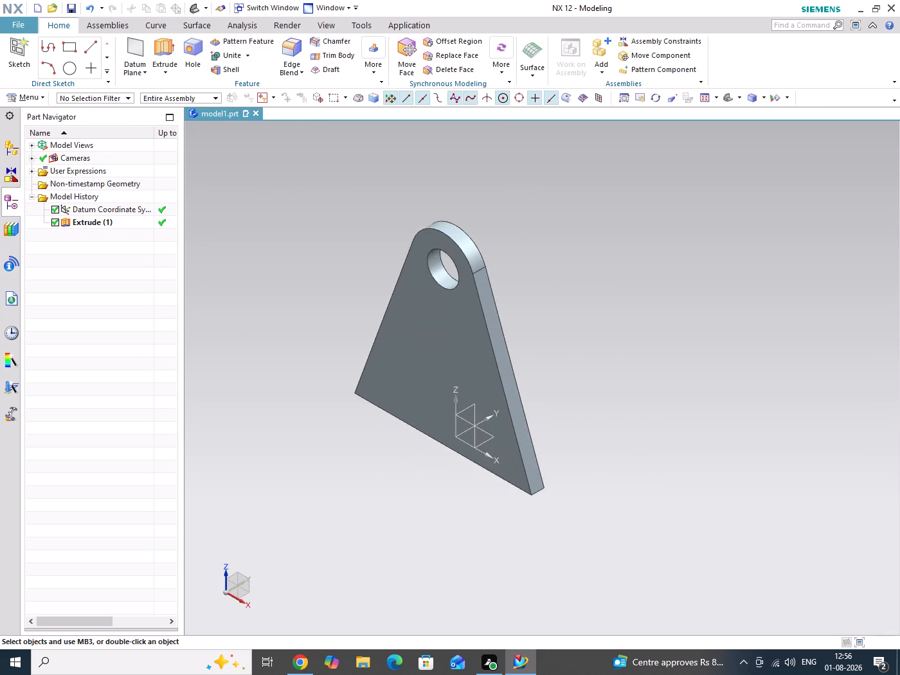
{"action": "scroll", "coordinate": [428, 458], "scroll_direction": "down", "scroll_amount": 2}
{"action": "scroll", "coordinate": [328, 461], "scroll_direction": "up", "scroll_amount": 2}
{"action": "left_click", "coordinate": [524, 419]}
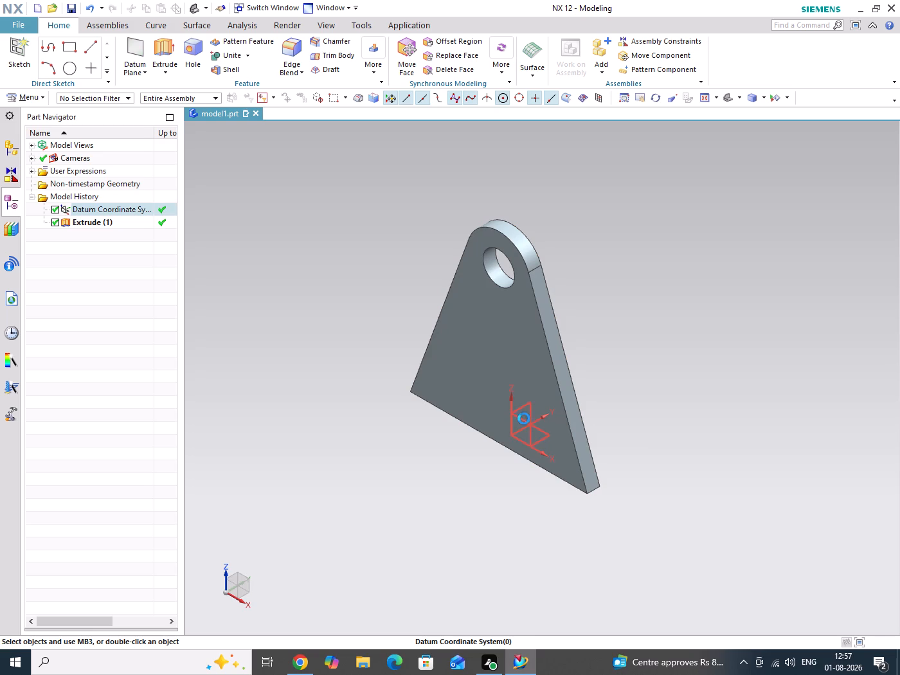
{"action": "left_click", "coordinate": [609, 395]}
{"action": "left_click_drag", "start_coordinate": [613, 278], "coordinate": [622, 413]}
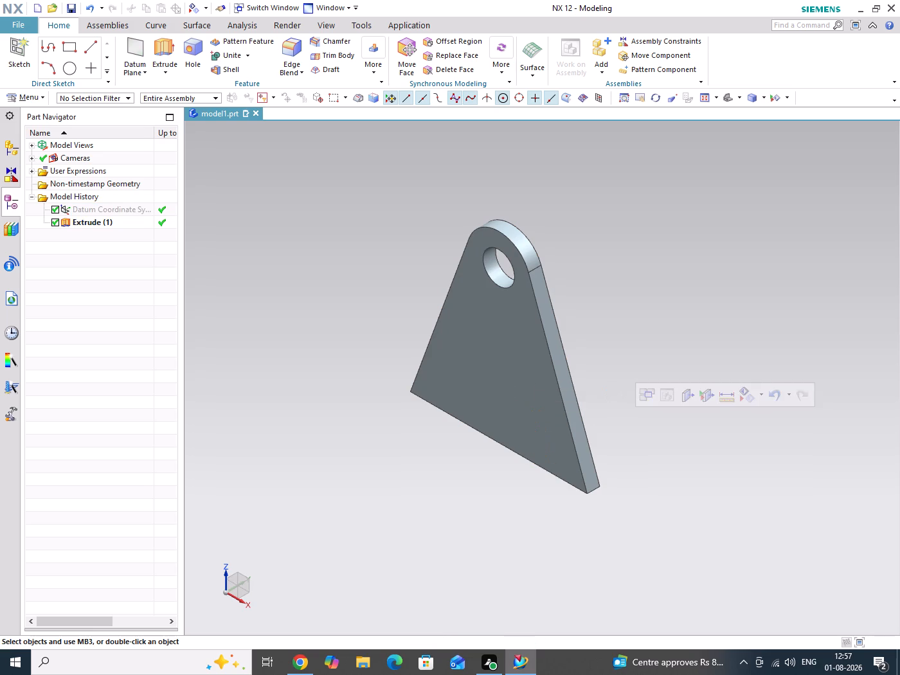
Assign the feature face colour Pale Blue (ID 91) to the extruded plate.
{"action": "right_click", "coordinate": [518, 369]}
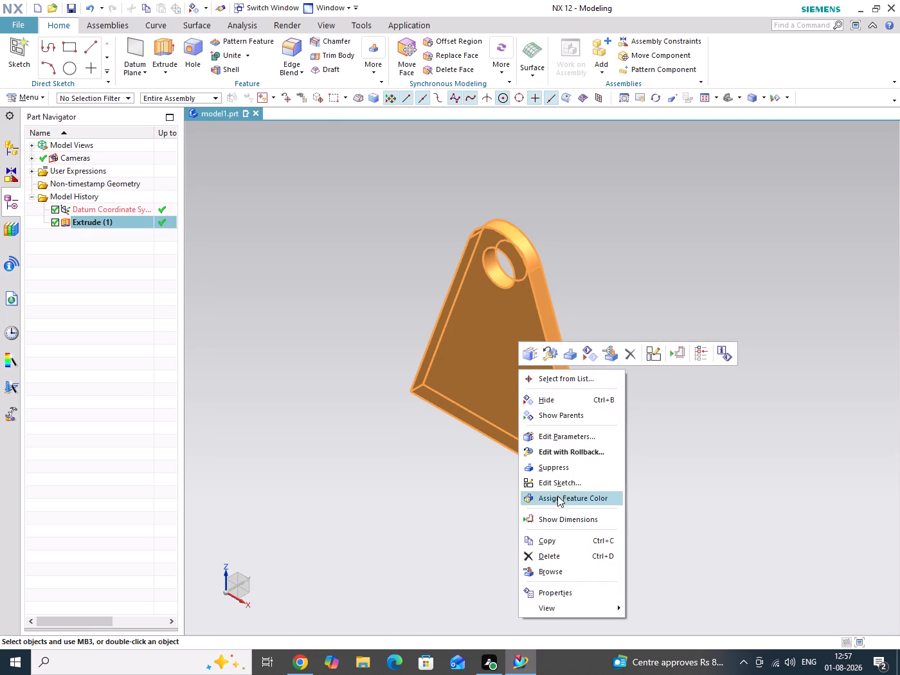
{"action": "left_click", "coordinate": [557, 496]}
{"action": "left_click", "coordinate": [177, 105]}
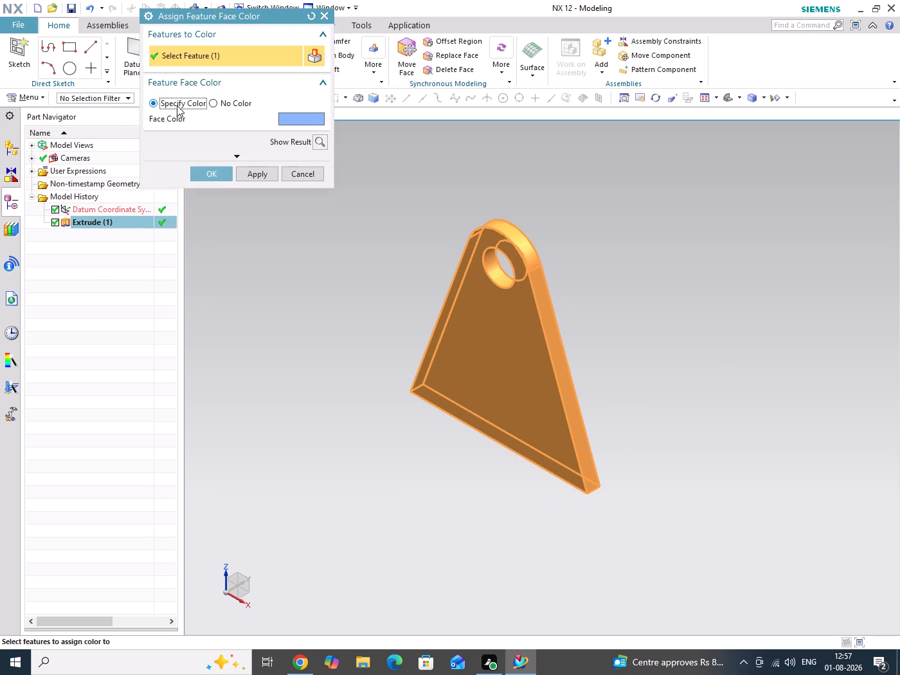
{"action": "left_click", "coordinate": [301, 119]}
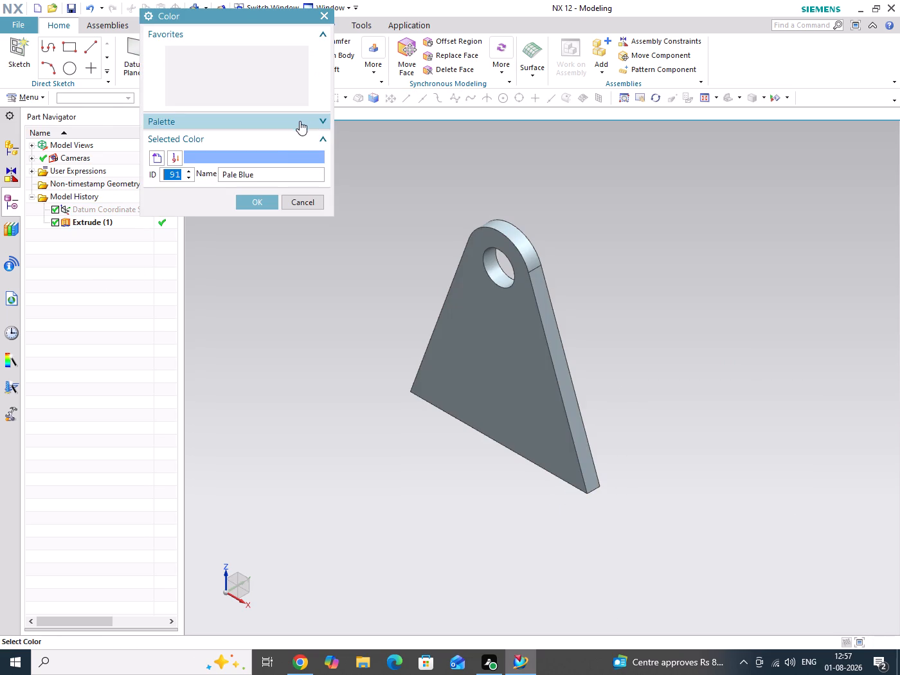
{"action": "left_click", "coordinate": [248, 203]}
{"action": "left_click", "coordinate": [321, 147]}
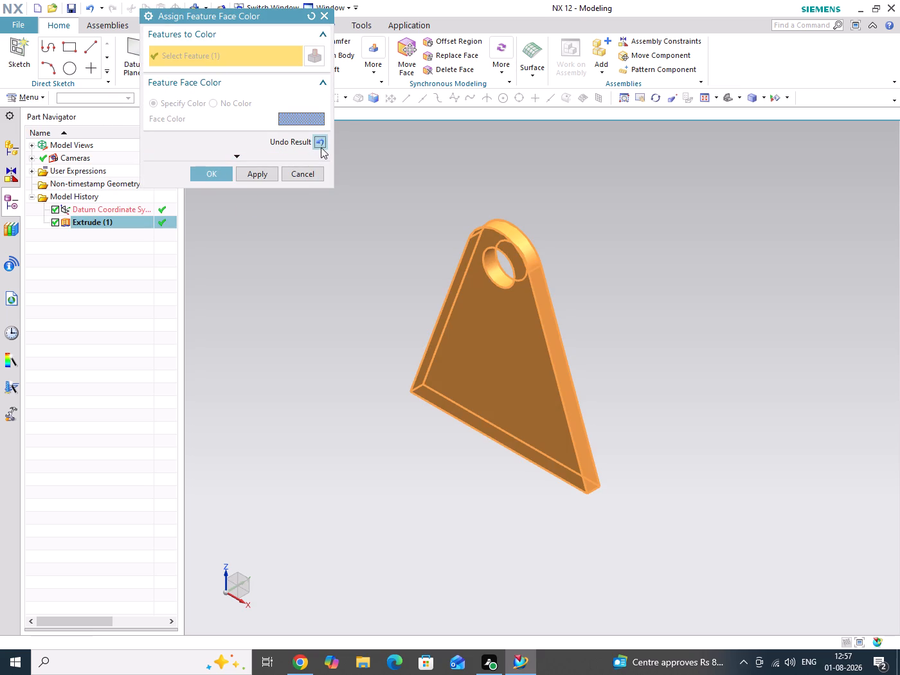
{"action": "left_click", "coordinate": [221, 179]}
{"action": "left_click_drag", "start_coordinate": [288, 235], "coordinate": [324, 332]}
Save the part.
{"action": "key", "text": "ctrl+s"}
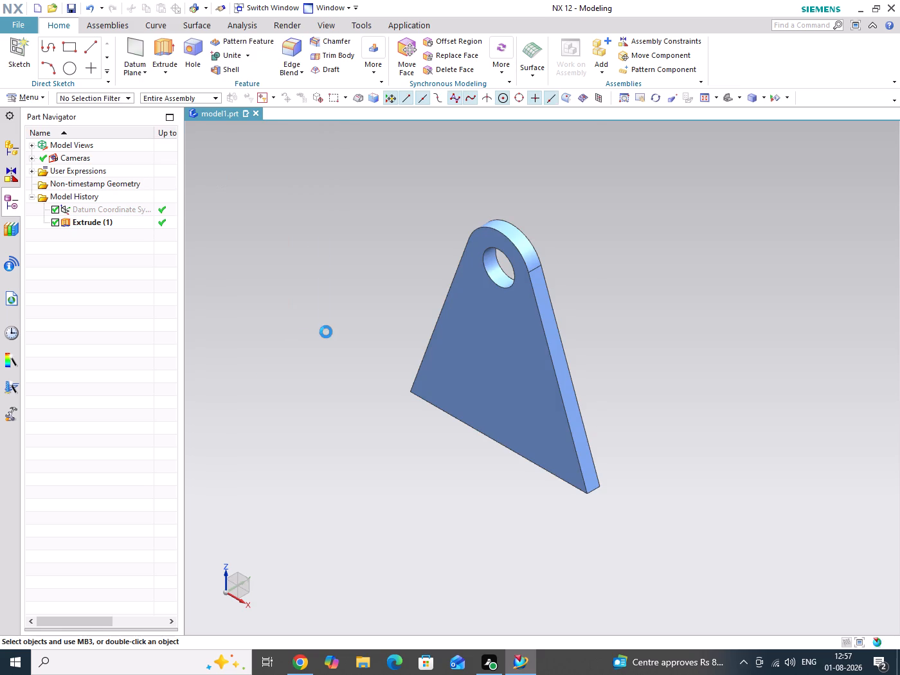
{"action": "left_click", "coordinate": [564, 278]}
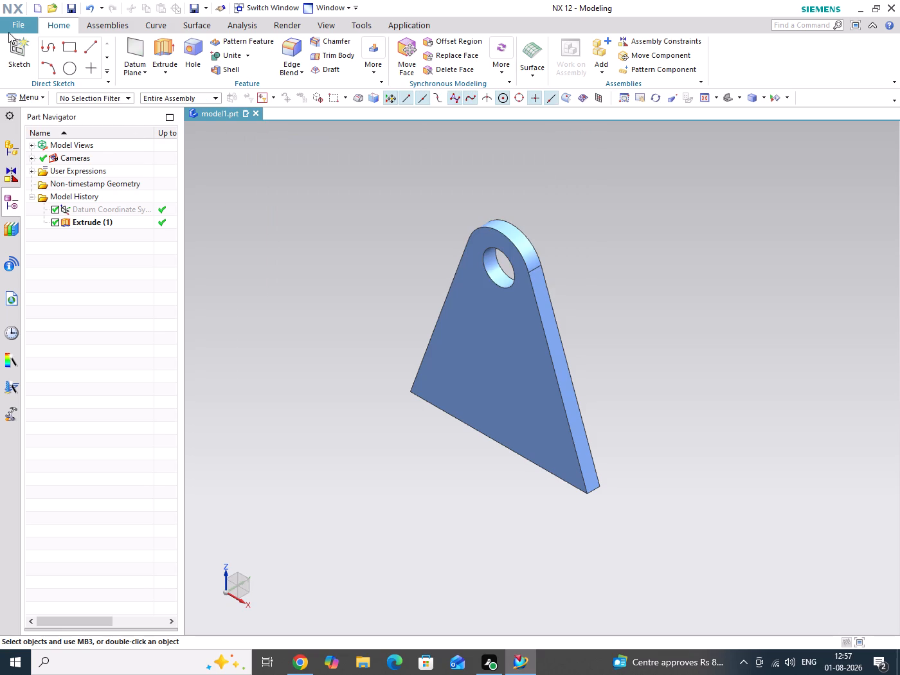
Start saving the part under a new name and browse to the INTERNSHIP PROJECT folder on the Desktop.
{"action": "left_click", "coordinate": [11, 28]}
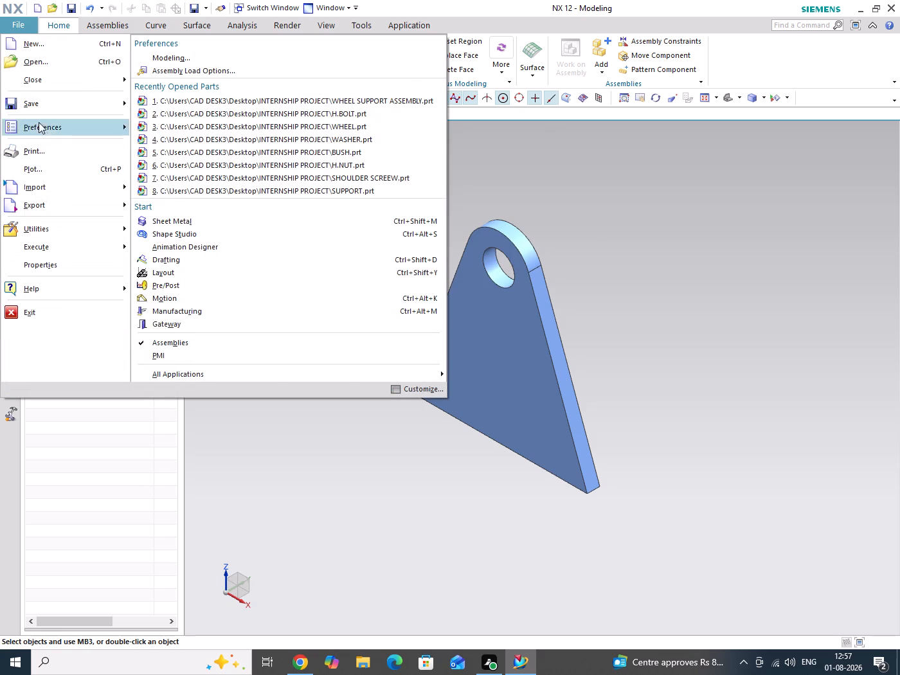
{"action": "left_click", "coordinate": [37, 108]}
{"action": "left_click", "coordinate": [212, 120]}
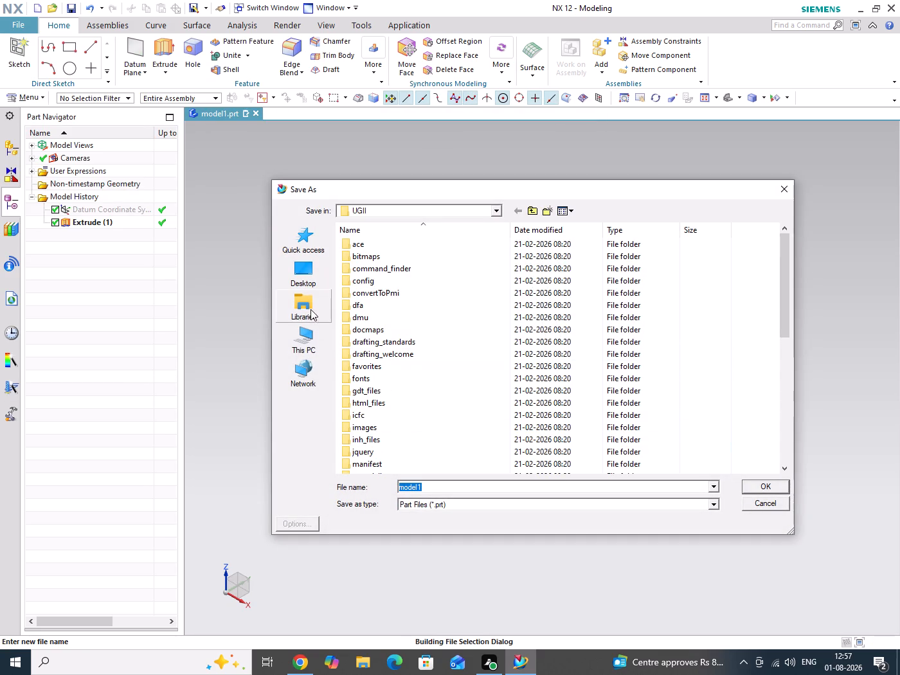
{"action": "left_click", "coordinate": [310, 276]}
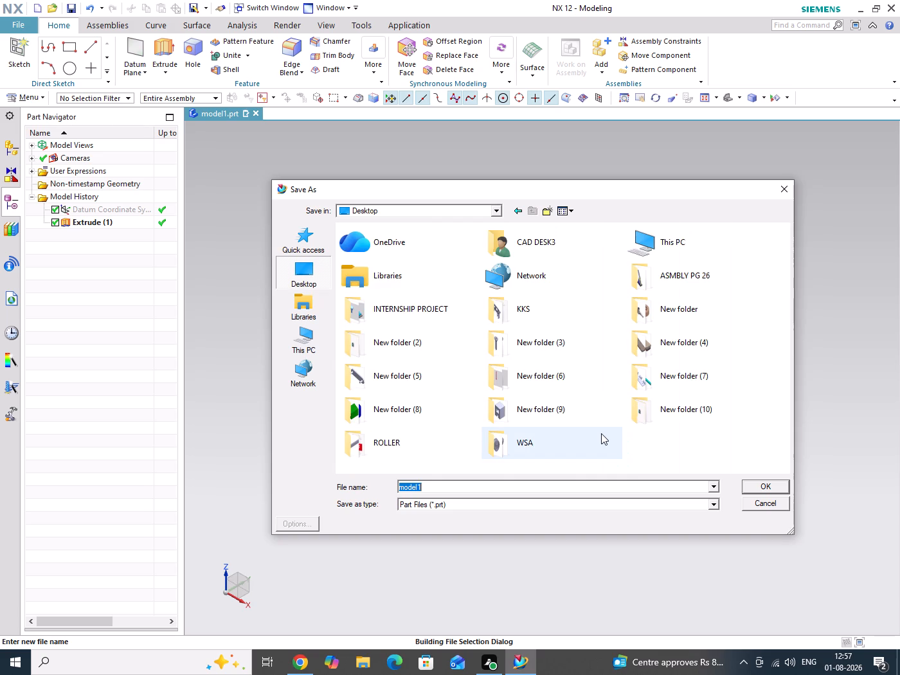
{"action": "double_click", "coordinate": [395, 312]}
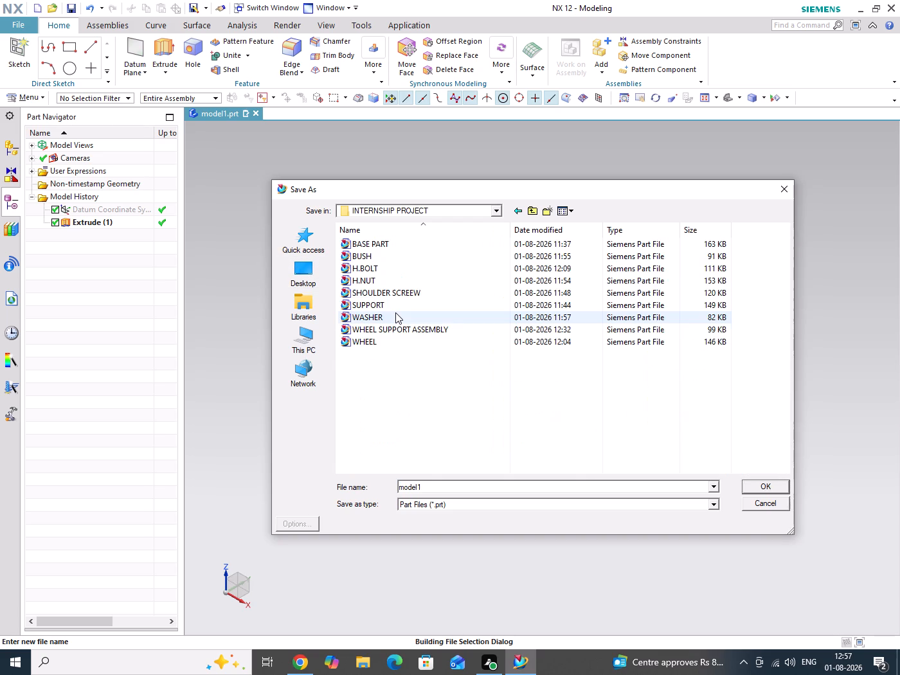
Create a folder named TRIANGULAR inside INTERNSHIP PROJECT and open it as the save location.
{"action": "left_click_drag", "start_coordinate": [392, 388], "coordinate": [441, 402]}
{"action": "right_click", "coordinate": [390, 393]}
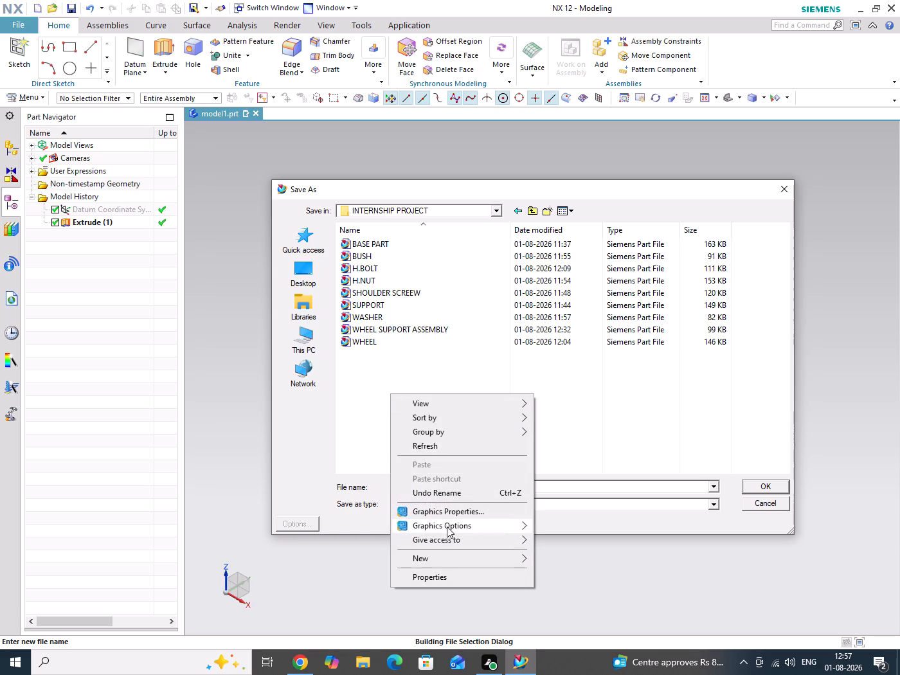
{"action": "left_click", "coordinate": [455, 561]}
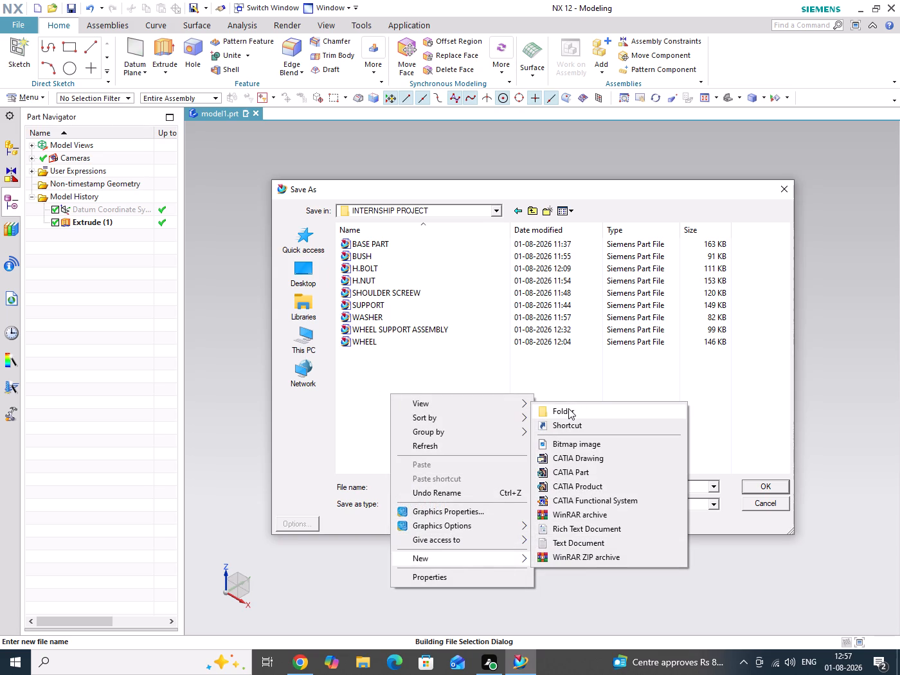
{"action": "left_click", "coordinate": [568, 408]}
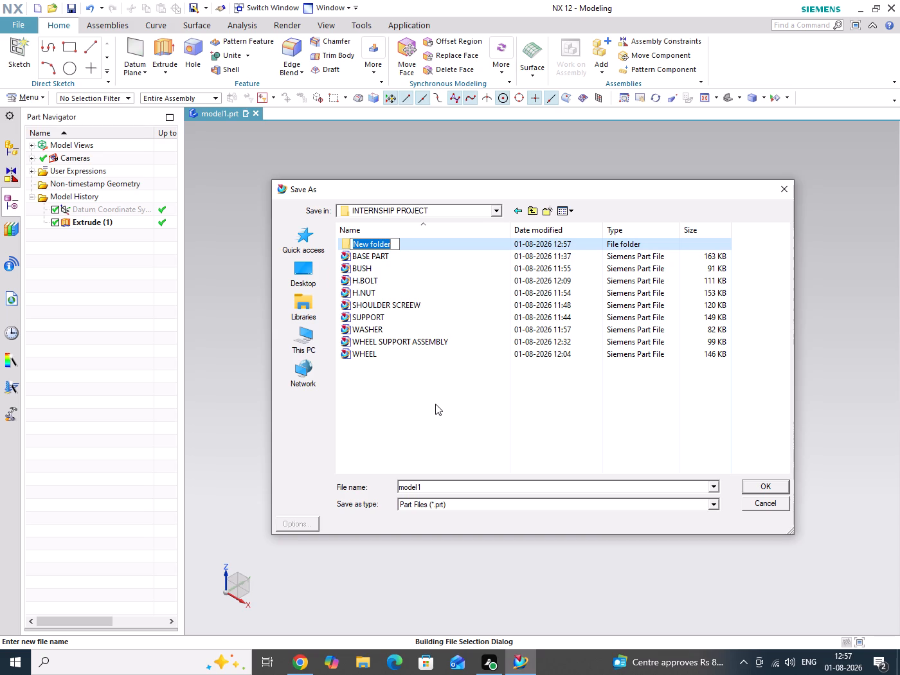
{"action": "type", "text": "TR"}
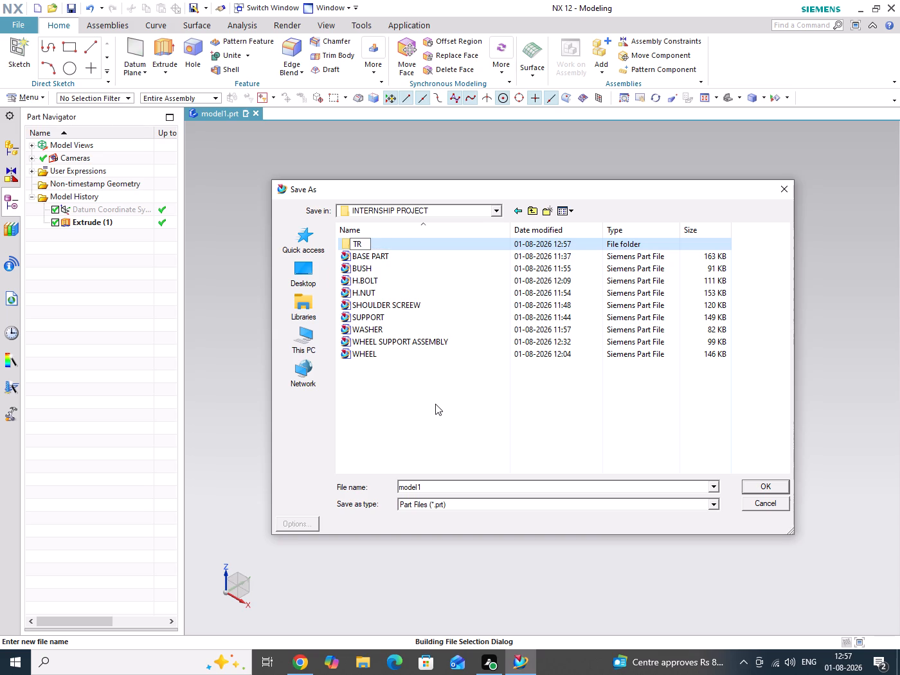
{"action": "key", "text": "i"}
{"action": "key", "text": "a"}
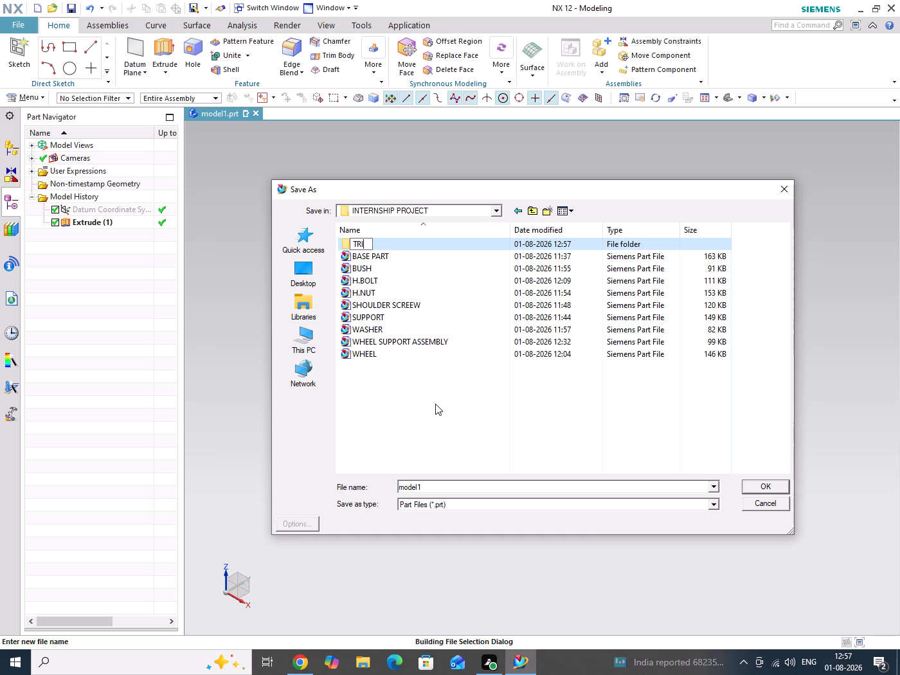
{"action": "type", "text": "NGUL"}
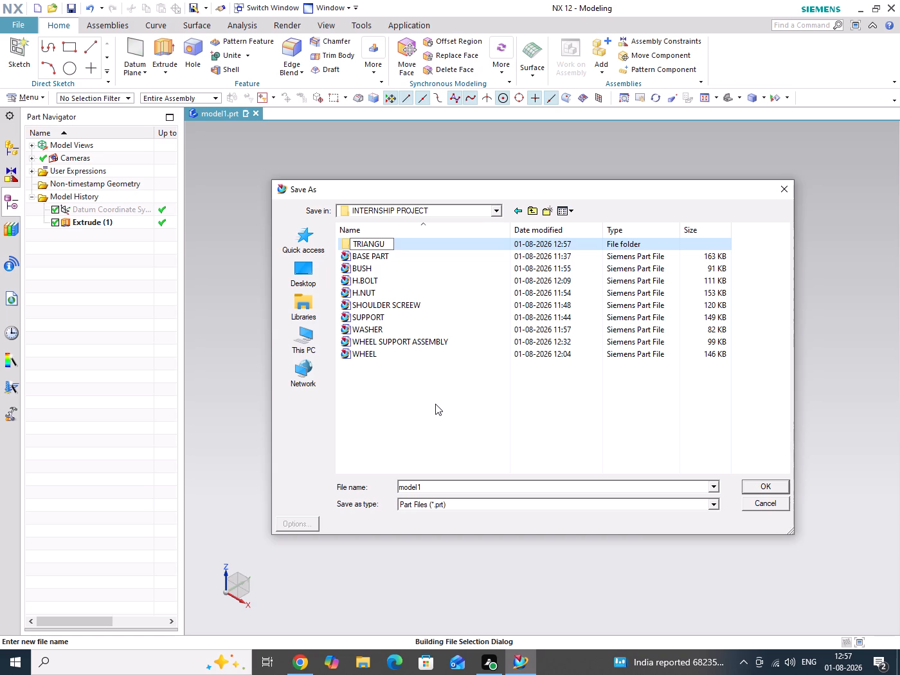
{"action": "key", "text": "a"}
{"action": "key", "text": "r"}
{"action": "key", "text": "Return"}
{"action": "key", "text": "Return"}
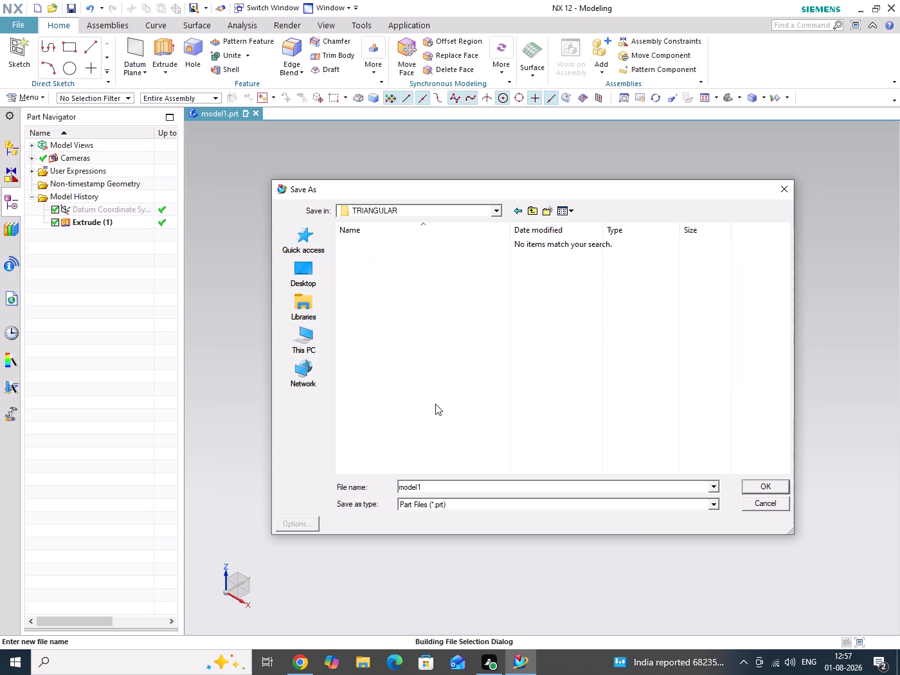
Name the file PART 1 and save it in the TRIANGULAR folder.
{"action": "left_click_drag", "start_coordinate": [438, 487], "coordinate": [386, 487]}
{"action": "type", "text": "PART"}
{"action": "key", "text": "space"}
{"action": "key", "text": "1"}
{"action": "key", "text": "Return"}
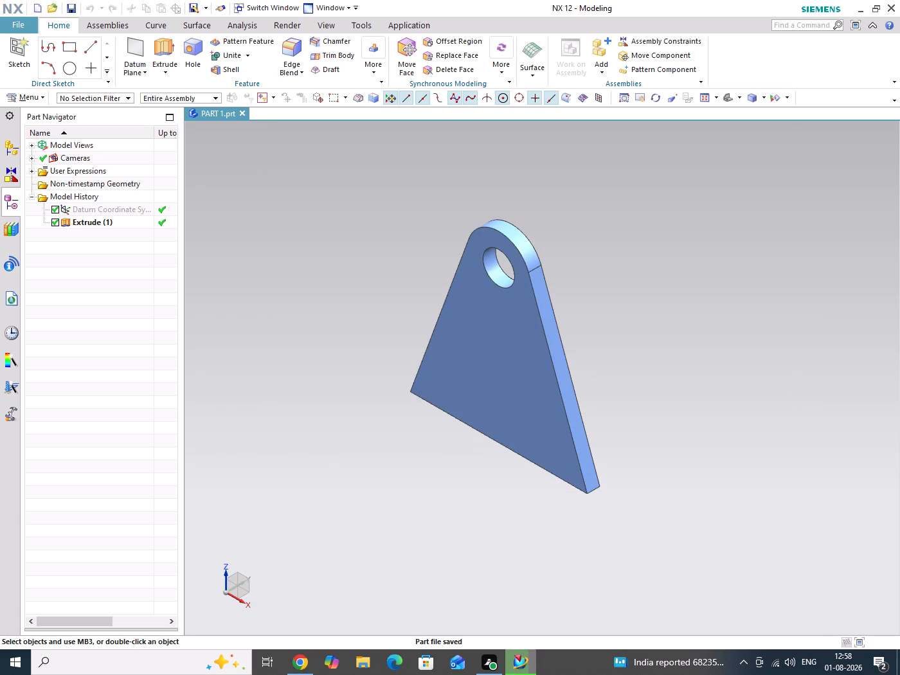
{"action": "left_click_drag", "start_coordinate": [325, 335], "coordinate": [361, 530]}
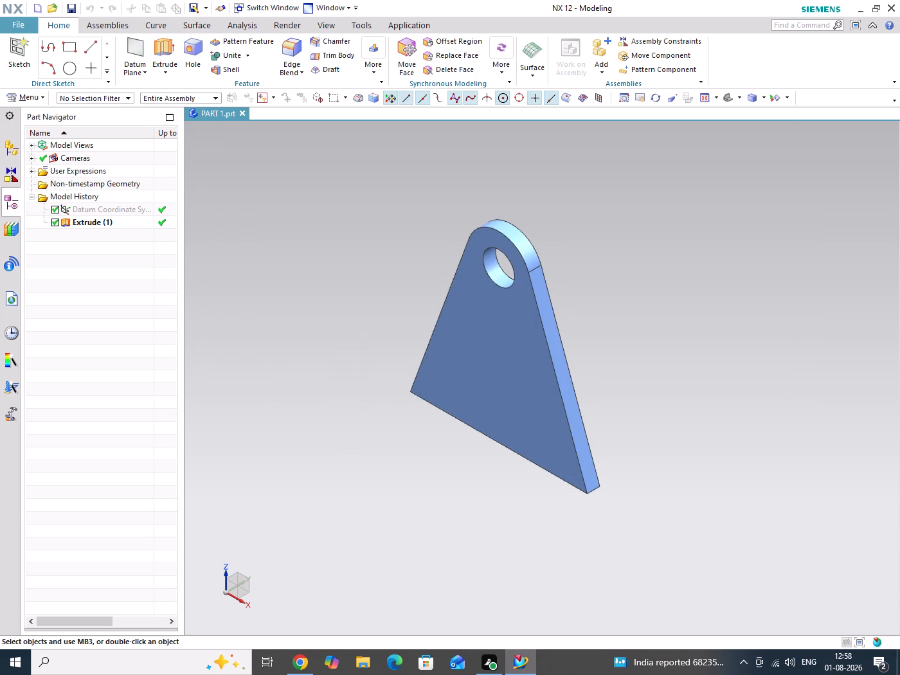
Create a new part from the Model template in millimetres, located in the TRIANGULAR folder.
{"action": "key", "text": "ctrl+n"}
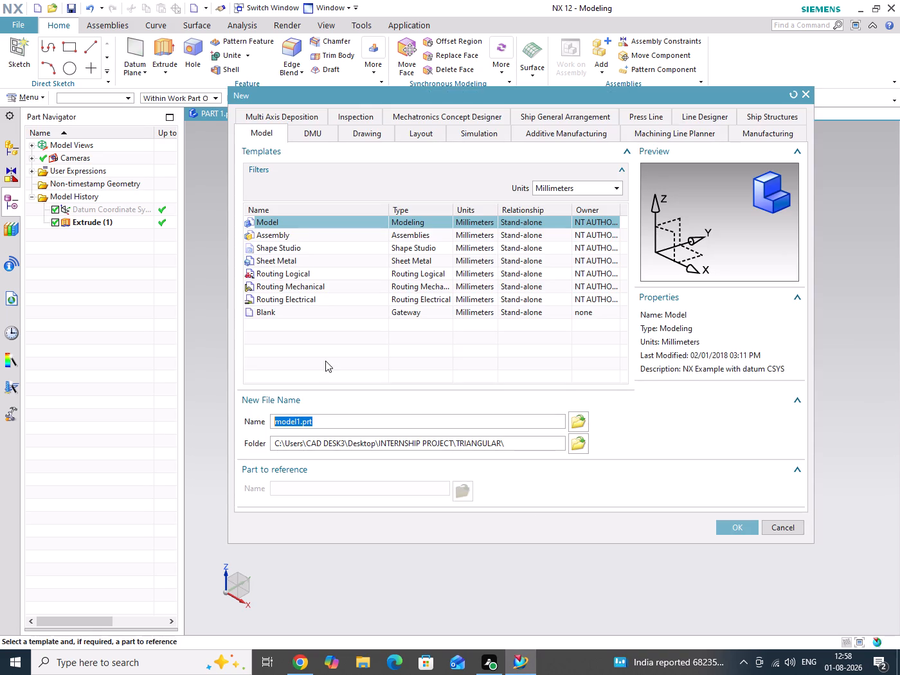
{"action": "left_click", "coordinate": [727, 526]}
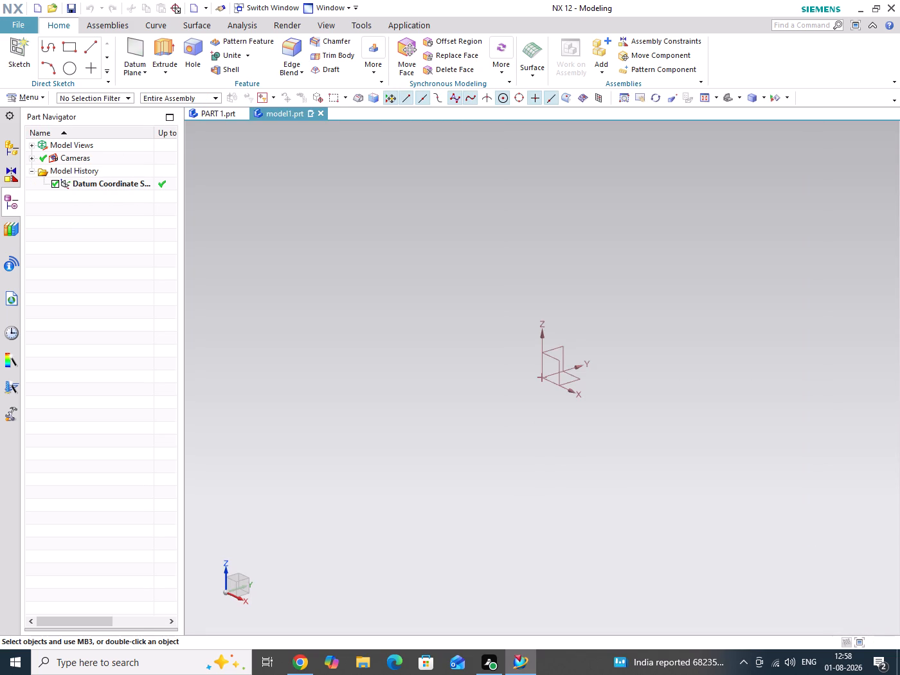
Save the new part in the TRIANGULAR folder under the name PART 2.
{"action": "left_click", "coordinate": [19, 29]}
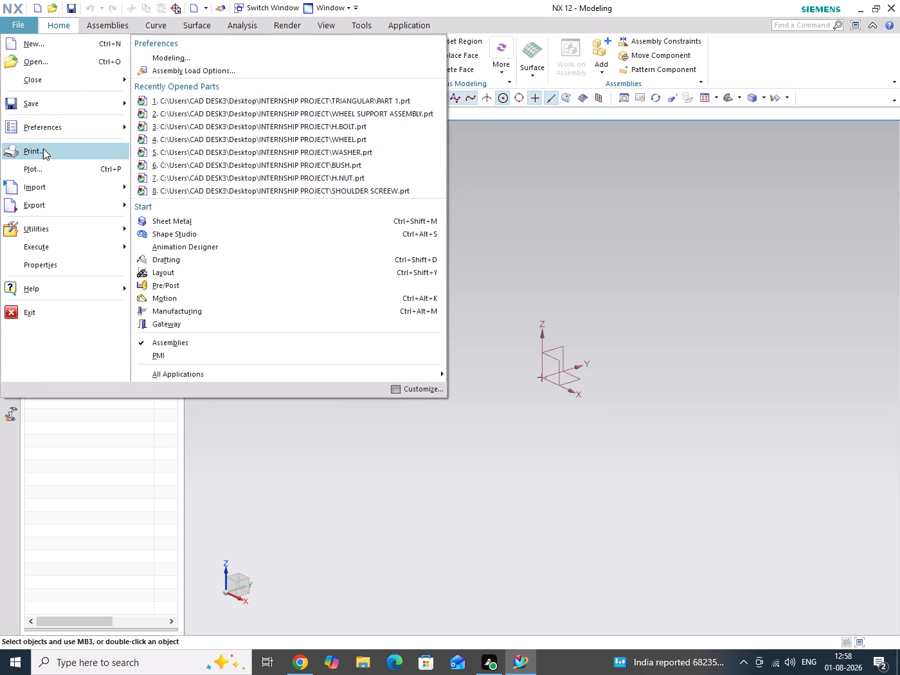
{"action": "left_click", "coordinate": [44, 109]}
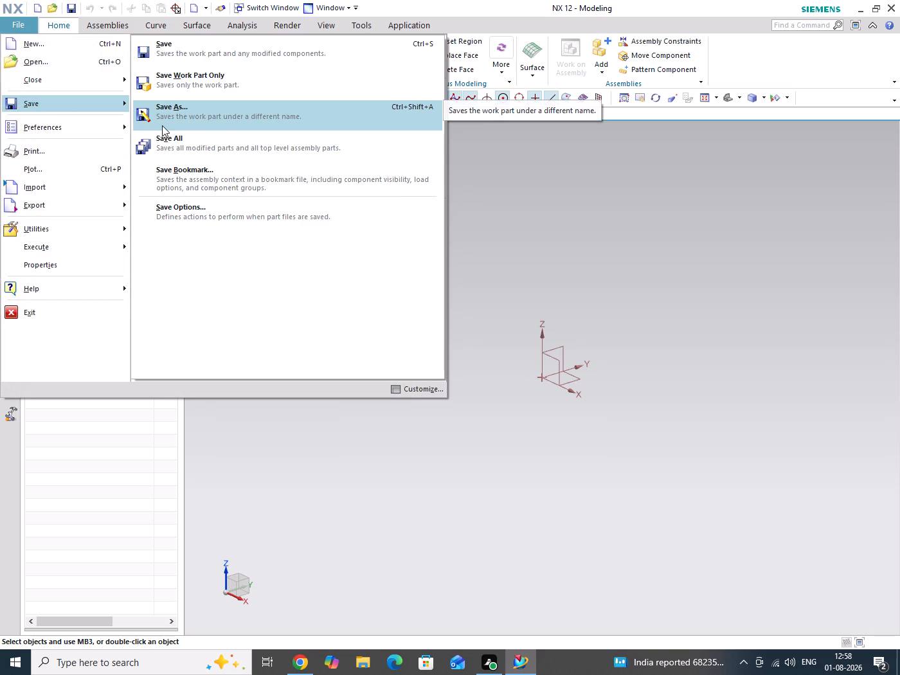
{"action": "left_click", "coordinate": [162, 125]}
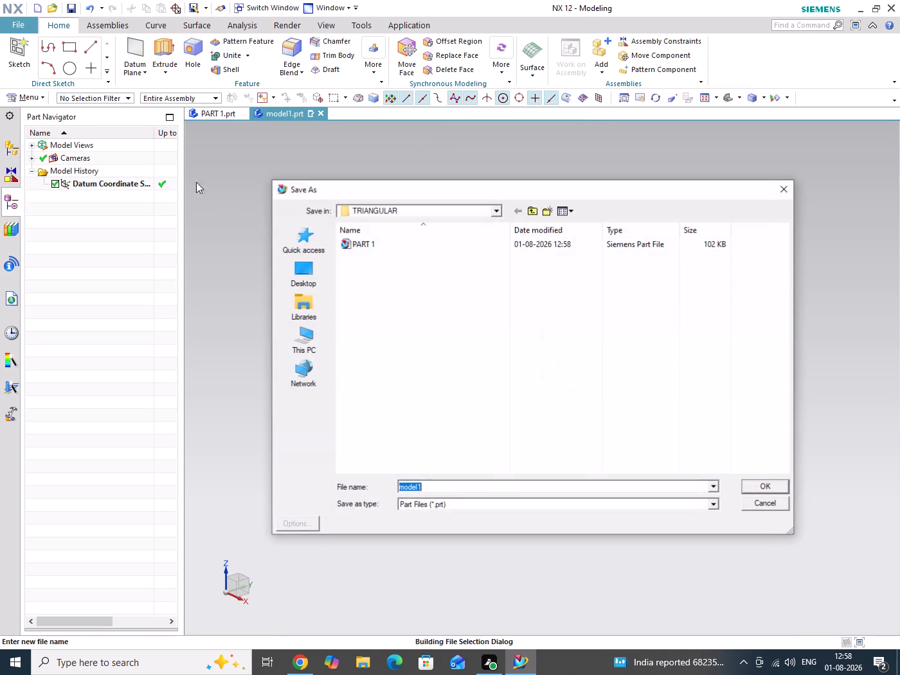
{"action": "type", "text": "PART"}
{"action": "key", "text": "space"}
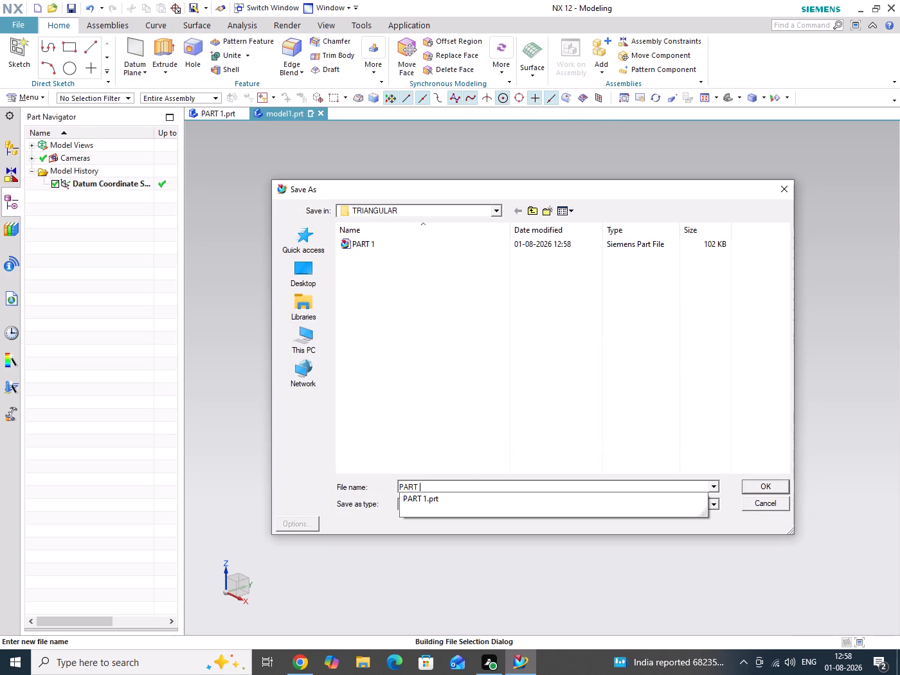
{"action": "key", "text": "2"}
{"action": "key", "text": "Return"}
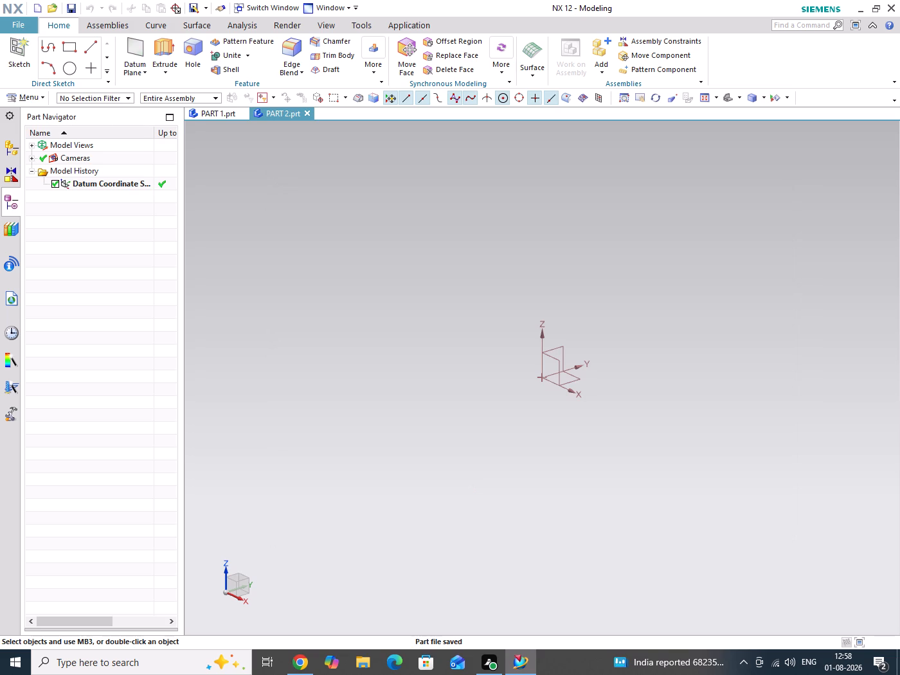
Start an Extrude and open its section sketch on the XZ datum plane.
{"action": "left_click", "coordinate": [171, 53]}
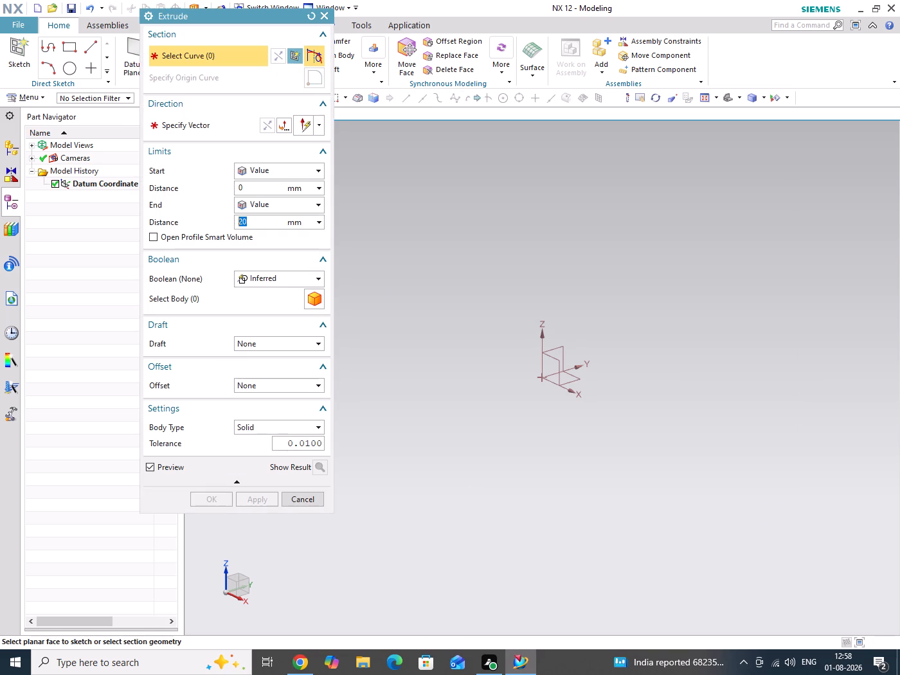
{"action": "left_click", "coordinate": [555, 366]}
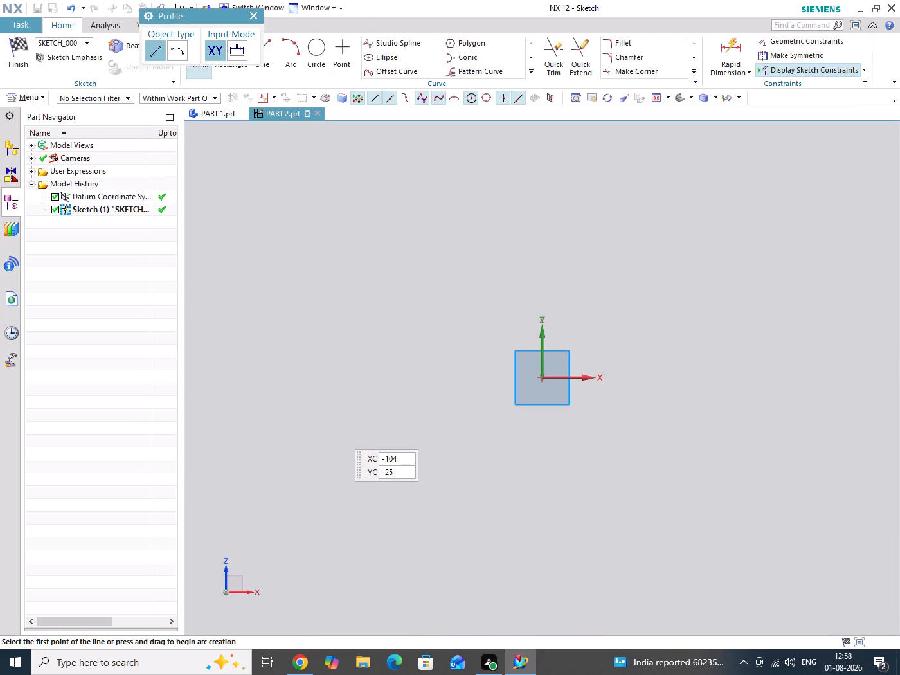
{"action": "left_click_drag", "start_coordinate": [169, 26], "coordinate": [30, 54]}
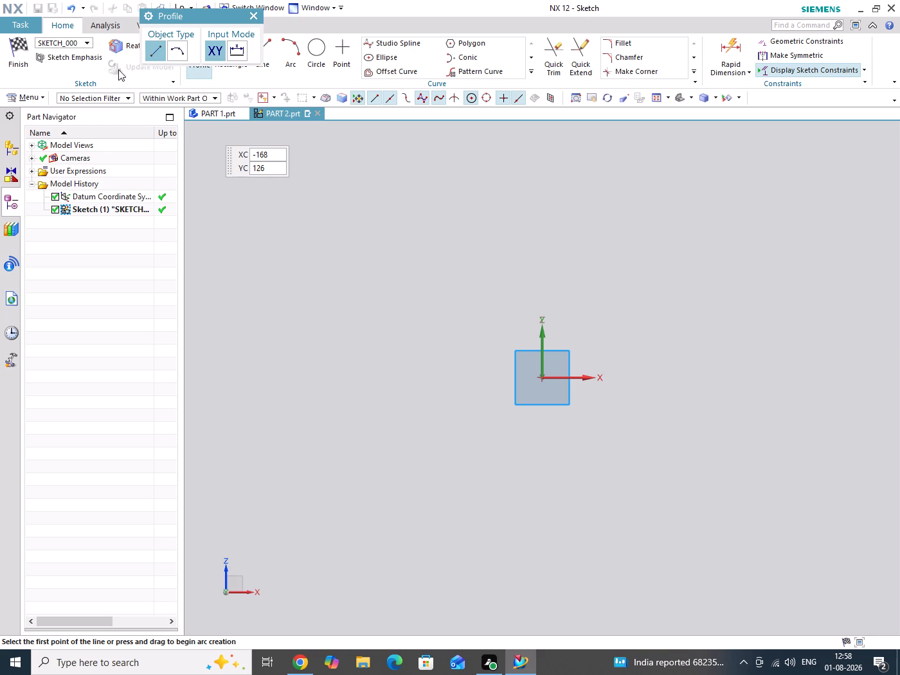
{"action": "left_click_drag", "start_coordinate": [170, 17], "coordinate": [48, 64]}
Sketch a from-centre rectangle at the sketch origin, about 19.5 mm wide and 120 mm high.
{"action": "left_click", "coordinate": [234, 65]}
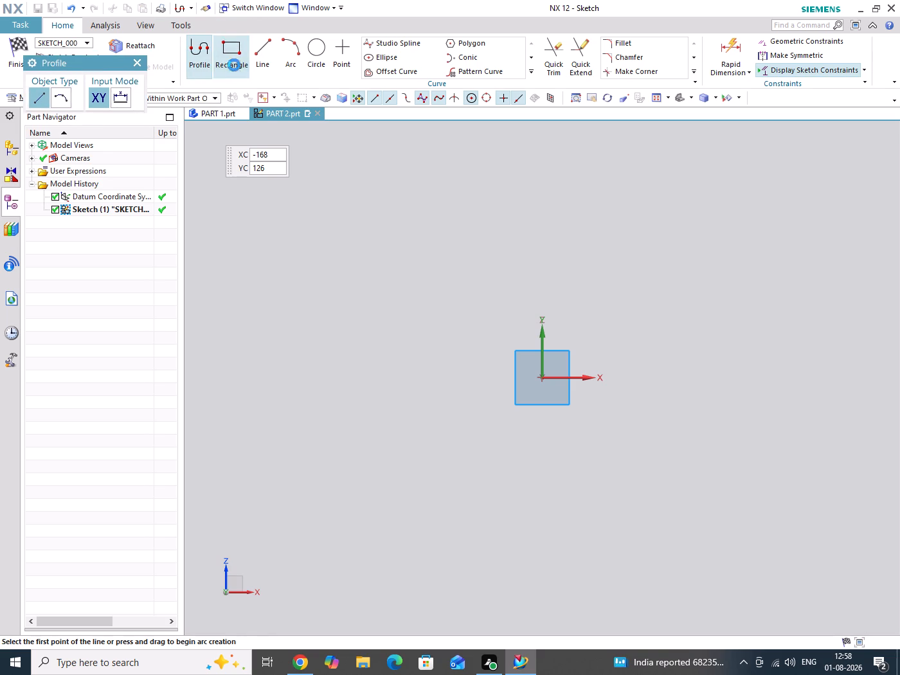
{"action": "left_click", "coordinate": [81, 102]}
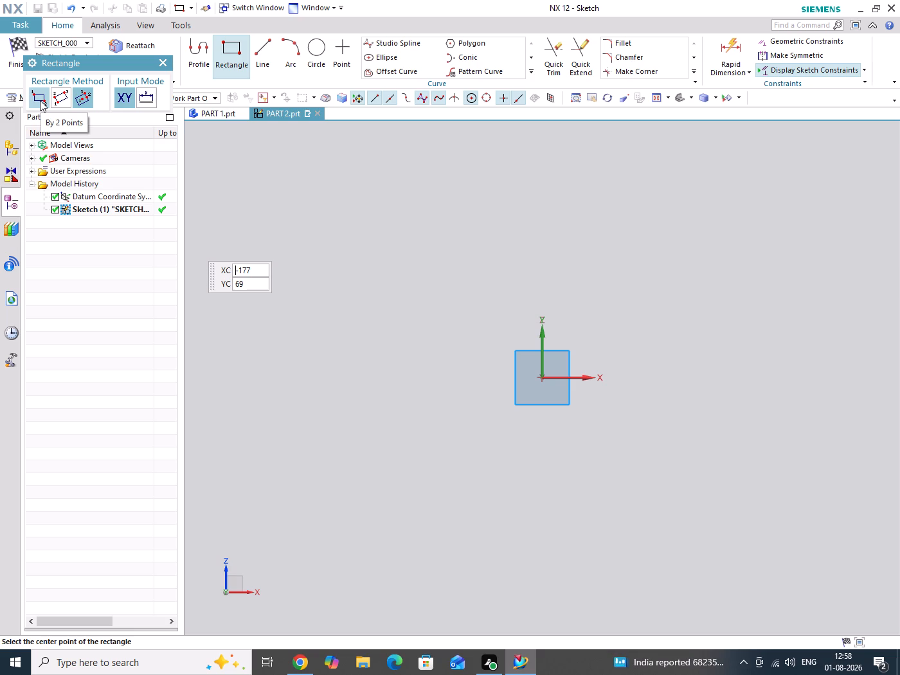
{"action": "left_click", "coordinate": [541, 379]}
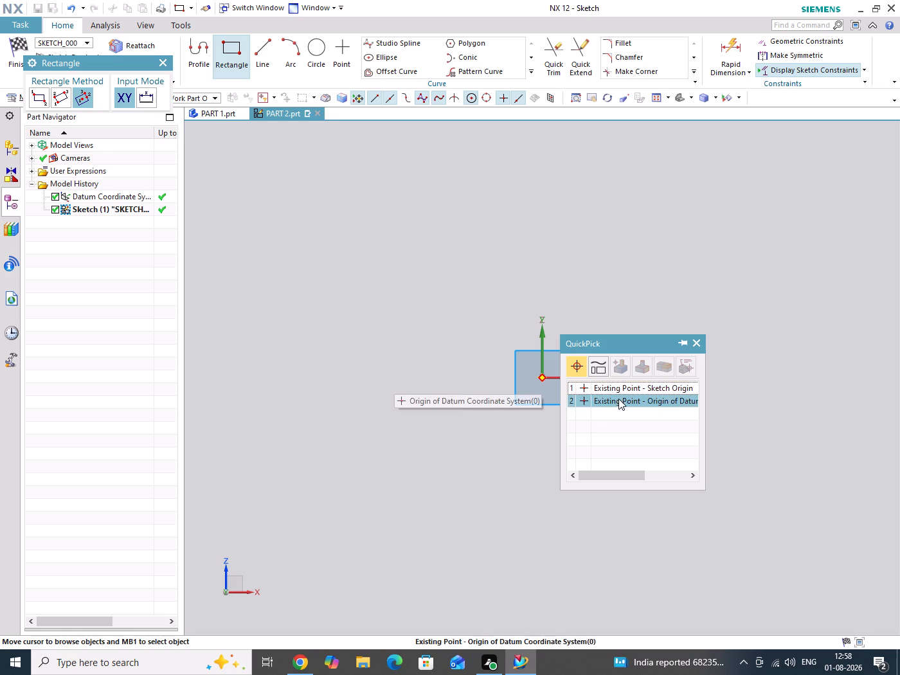
{"action": "left_click", "coordinate": [623, 392]}
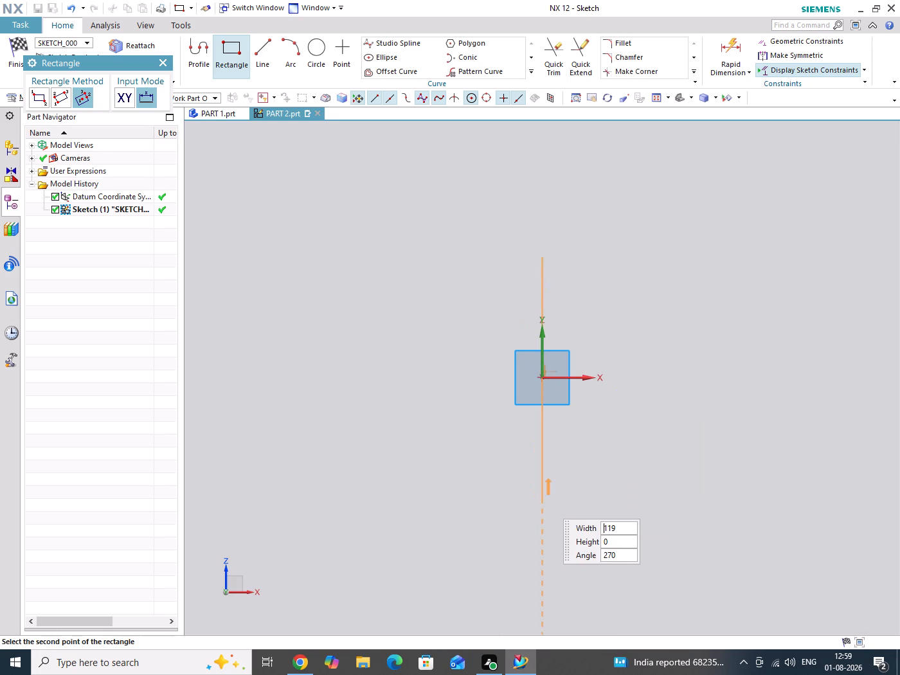
{"action": "left_click", "coordinate": [542, 498]}
{"action": "left_click", "coordinate": [562, 493]}
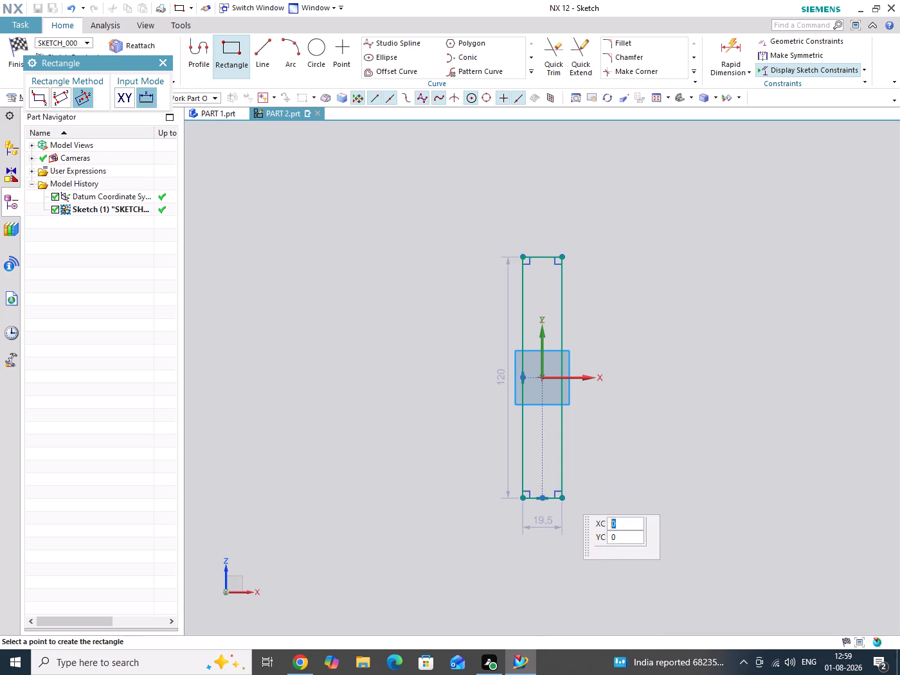
{"action": "middle_click", "coordinate": [655, 458]}
Set the rectangle's width dimension to 100 mm.
{"action": "scroll", "coordinate": [622, 480], "scroll_direction": "up", "scroll_amount": 3}
{"action": "scroll", "coordinate": [592, 456], "scroll_direction": "down", "scroll_amount": 2}
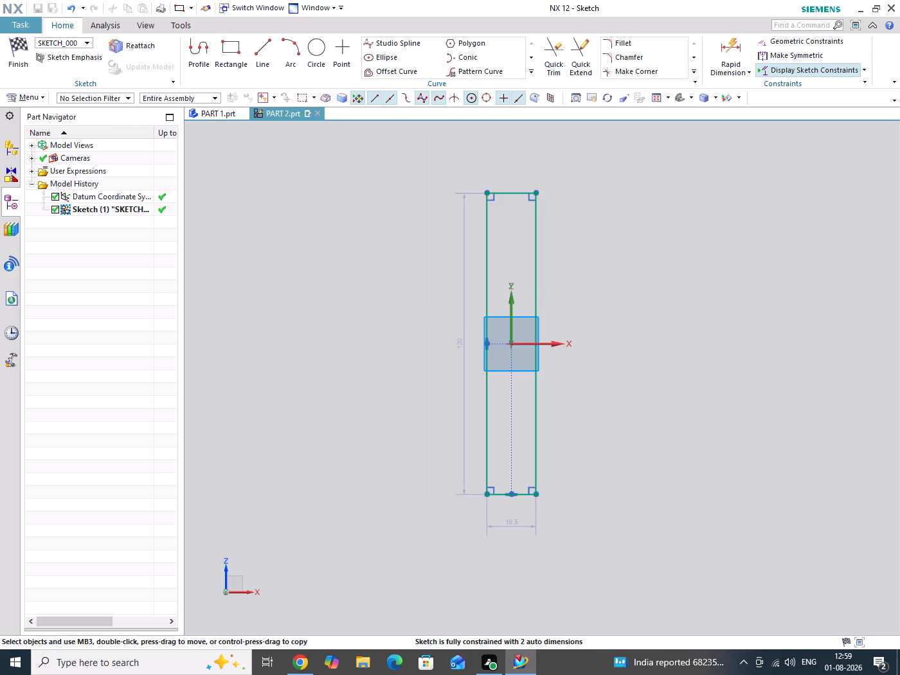
{"action": "scroll", "coordinate": [546, 500], "scroll_direction": "up", "scroll_amount": 2}
{"action": "double_click", "coordinate": [498, 540]}
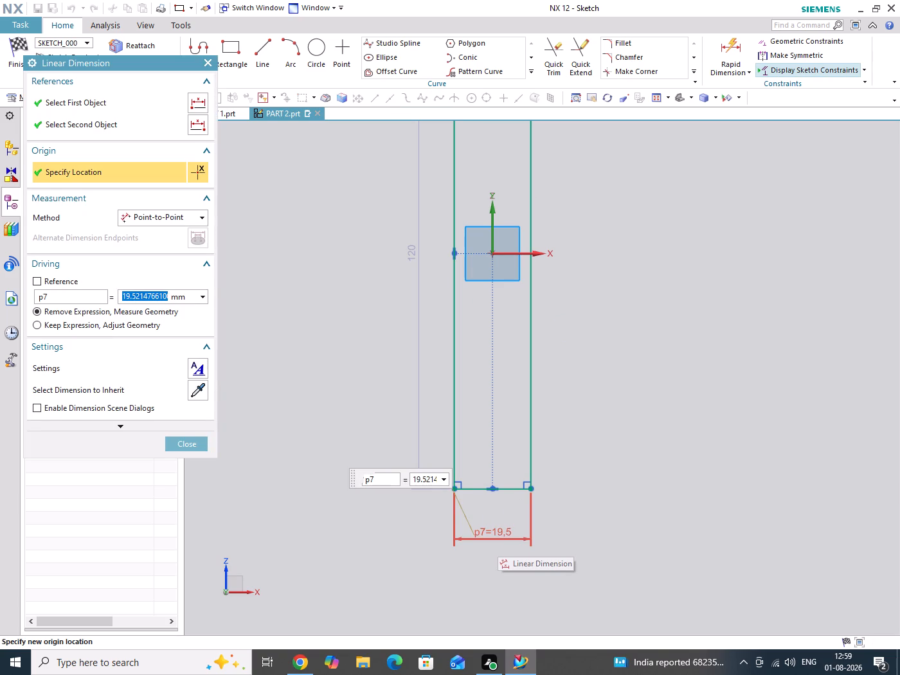
{"action": "type", "text": "100"}
{"action": "key", "text": "Return"}
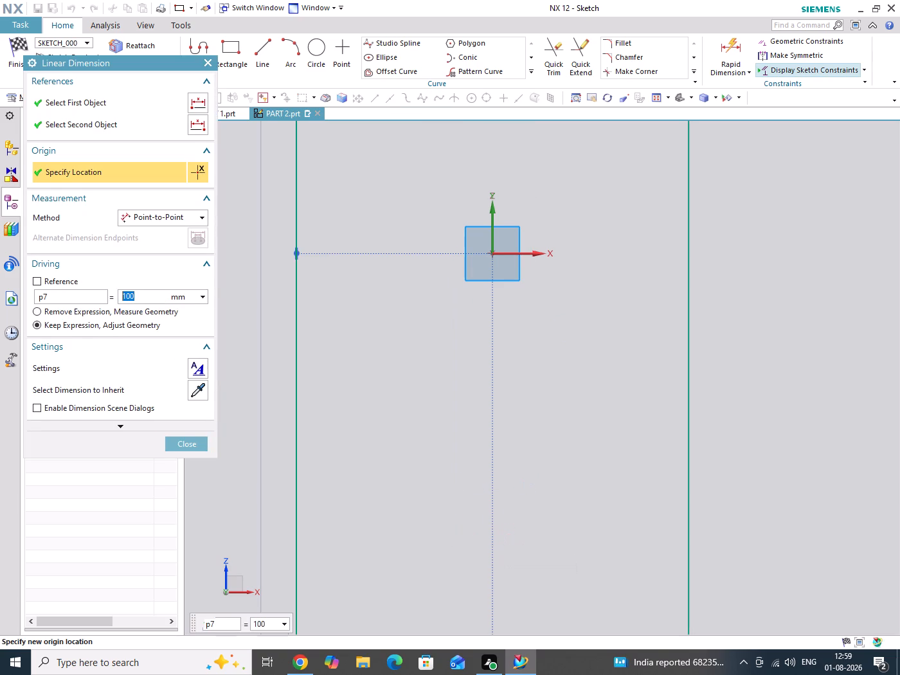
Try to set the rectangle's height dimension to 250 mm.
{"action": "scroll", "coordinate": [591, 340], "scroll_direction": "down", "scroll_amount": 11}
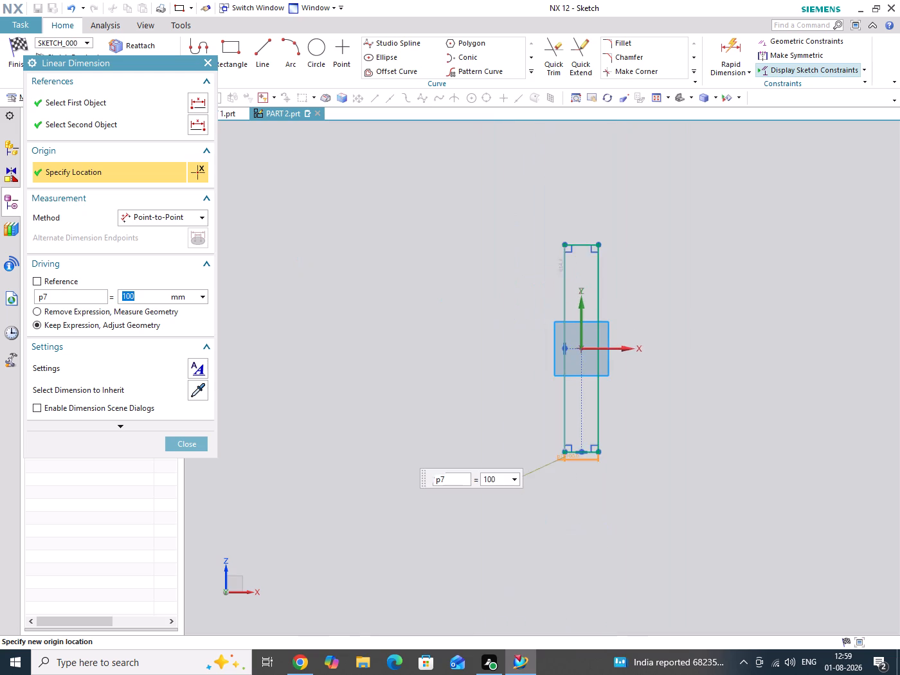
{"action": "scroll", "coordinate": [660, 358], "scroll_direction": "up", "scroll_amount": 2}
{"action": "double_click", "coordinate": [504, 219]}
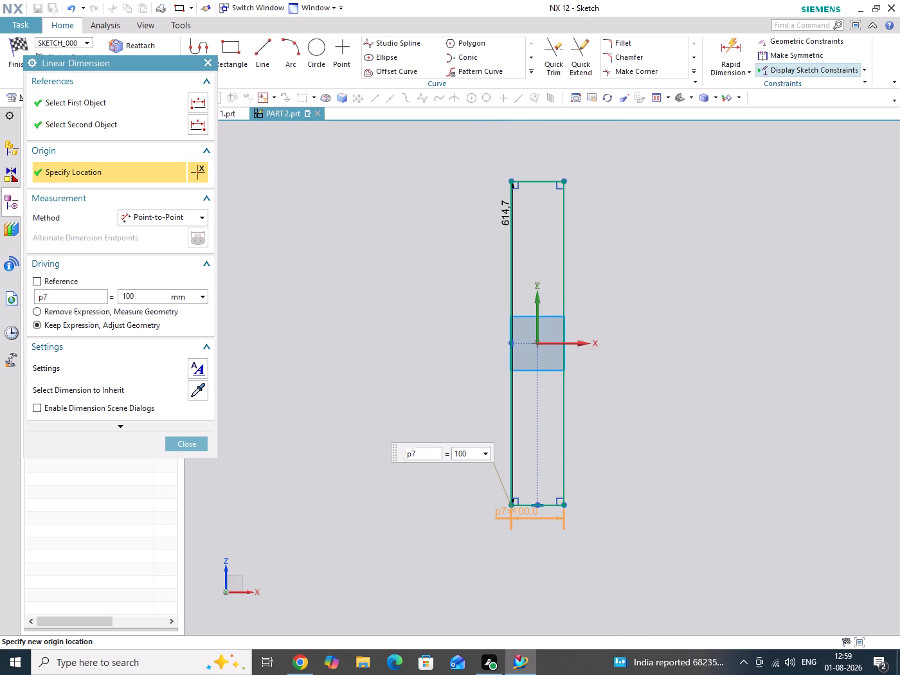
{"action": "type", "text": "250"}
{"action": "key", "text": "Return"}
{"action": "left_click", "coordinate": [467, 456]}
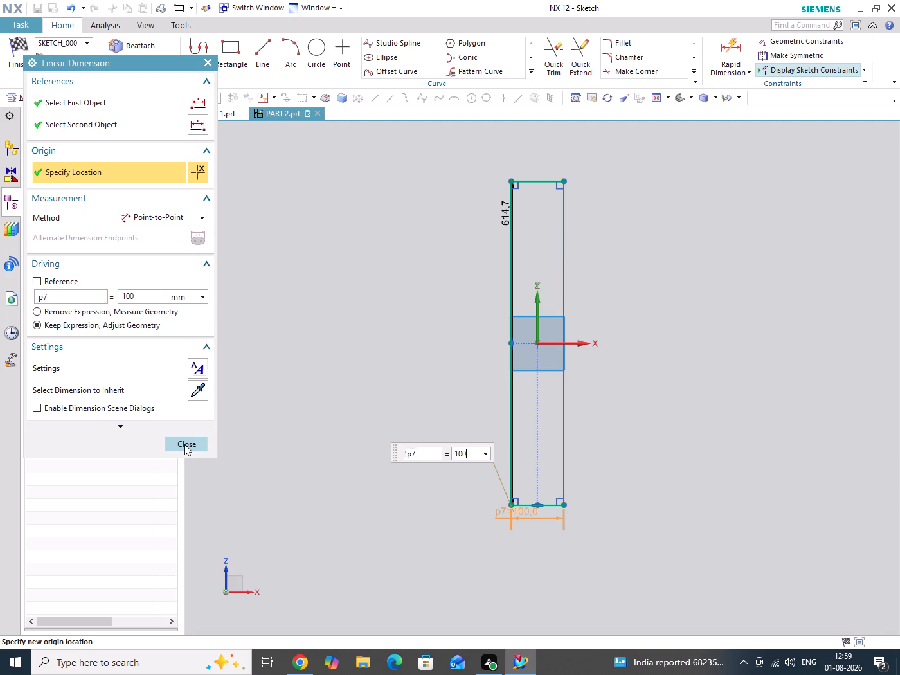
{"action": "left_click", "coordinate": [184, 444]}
Move the rectangle's height dimension outward, clear of the vertical side line.
{"action": "left_click_drag", "start_coordinate": [507, 219], "coordinate": [428, 350]}
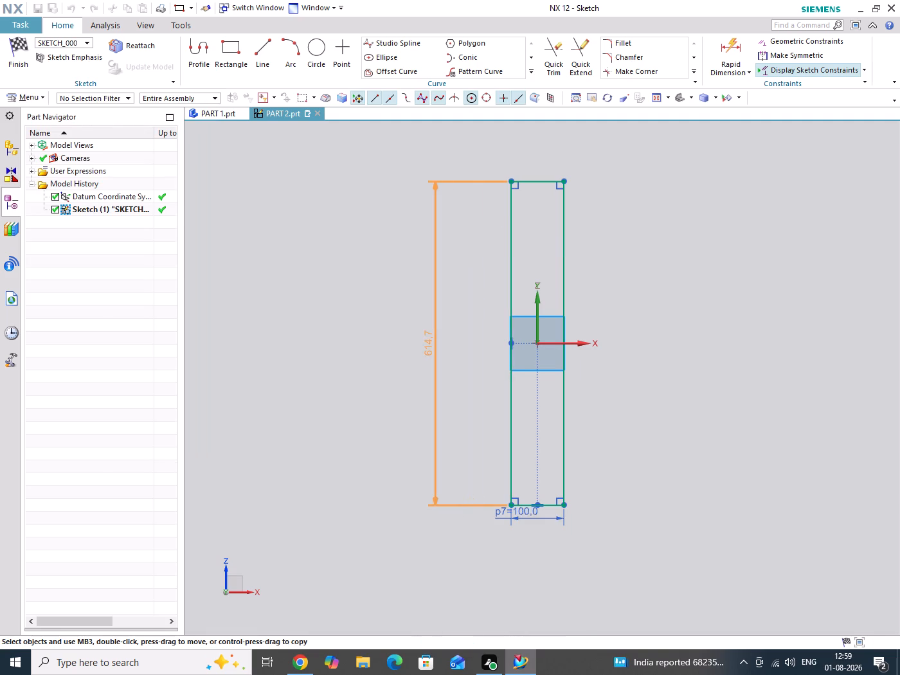
{"action": "left_click_drag", "start_coordinate": [428, 350], "coordinate": [428, 350]}
{"action": "left_click", "coordinate": [526, 177]}
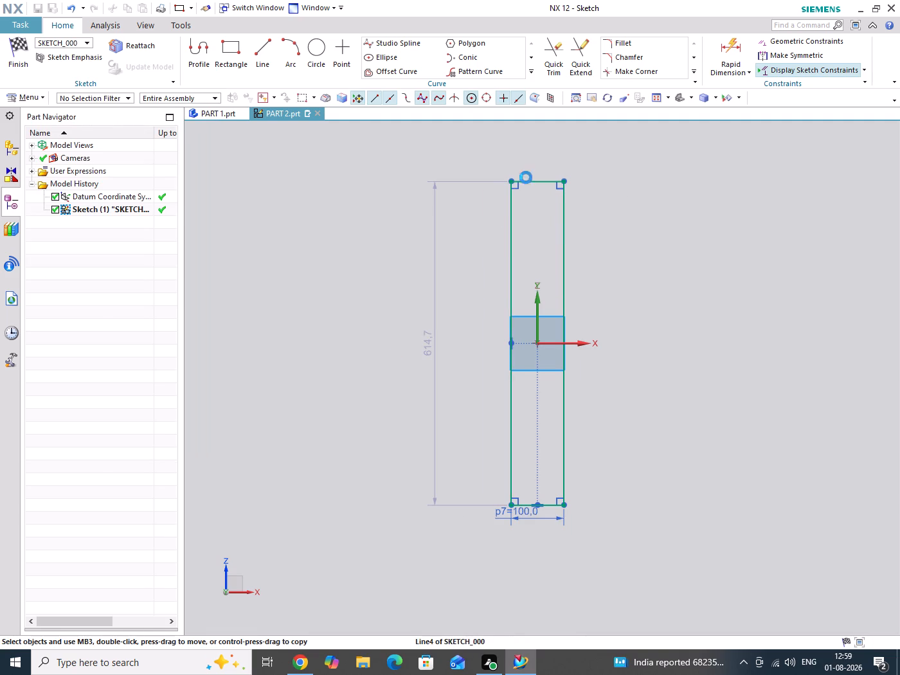
{"action": "left_click", "coordinate": [592, 139]}
Convert the rectangle's bottom line to a reference line.
{"action": "scroll", "coordinate": [550, 548], "scroll_direction": "up", "scroll_amount": 4}
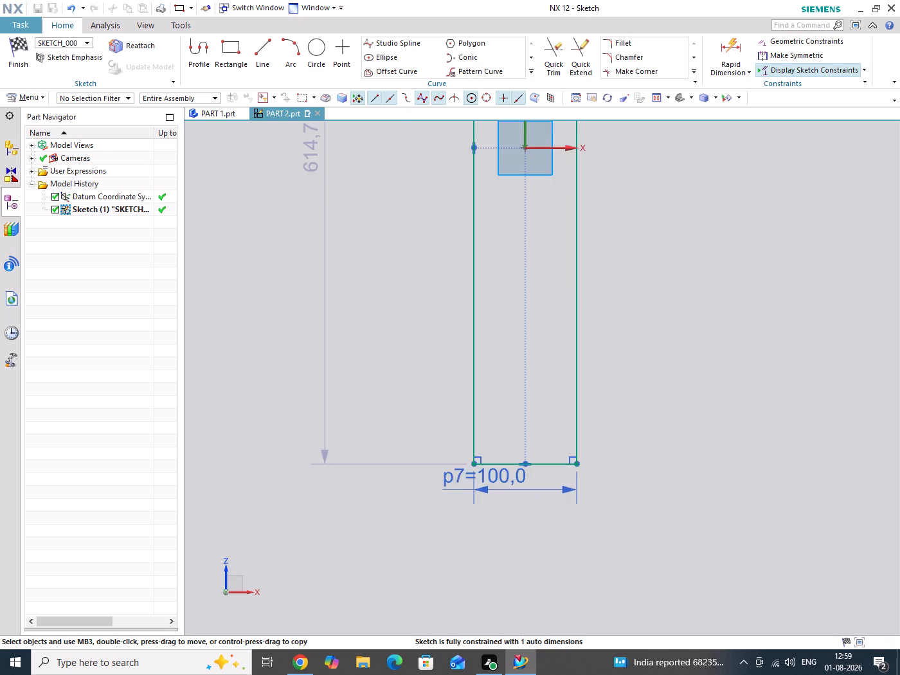
{"action": "left_click", "coordinate": [554, 444]}
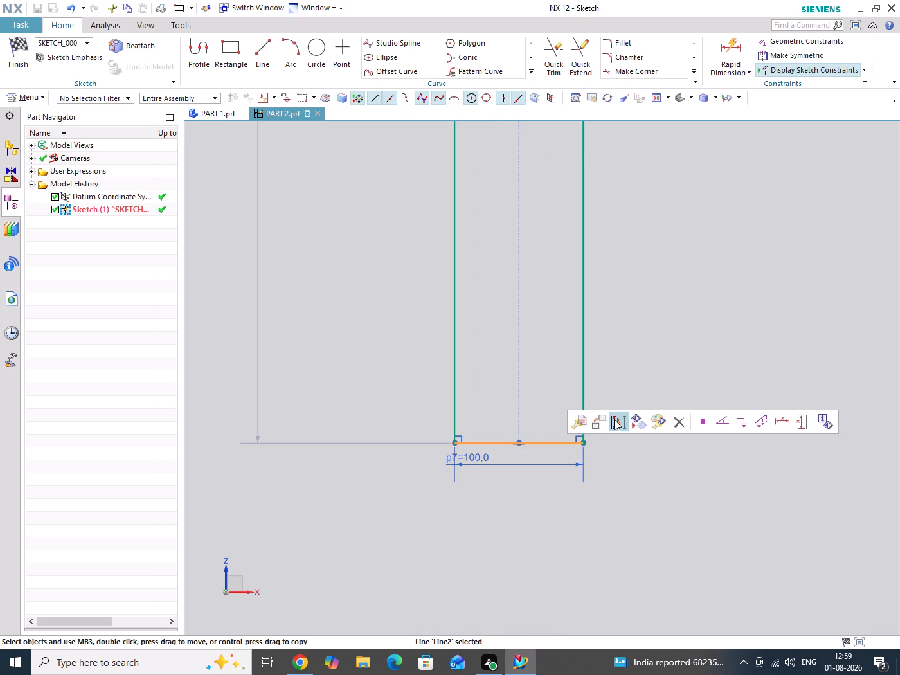
{"action": "left_click", "coordinate": [614, 419]}
{"action": "left_click_drag", "start_coordinate": [632, 496], "coordinate": [656, 530]}
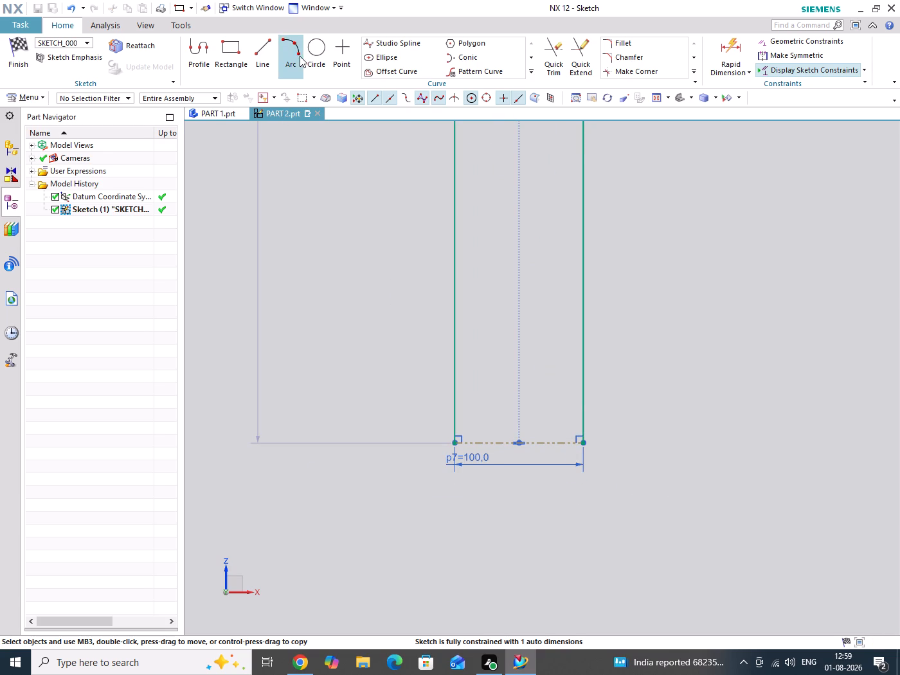
Draw a 50 mm radius arc bulging outward between the endpoints of the rectangle's bottom reference line.
{"action": "left_click", "coordinate": [298, 56]}
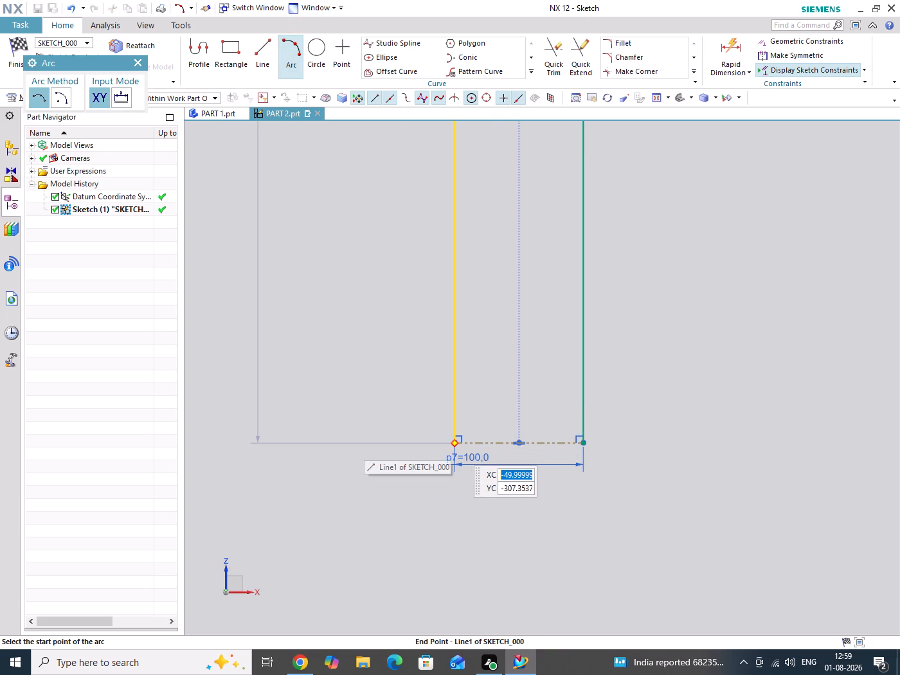
{"action": "left_click", "coordinate": [455, 444]}
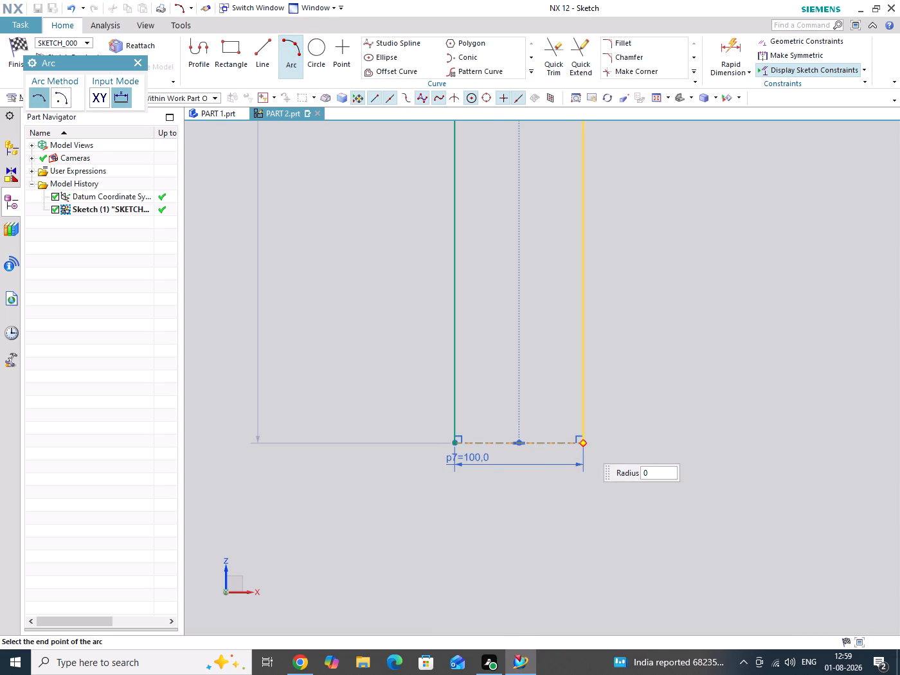
{"action": "left_click", "coordinate": [582, 442]}
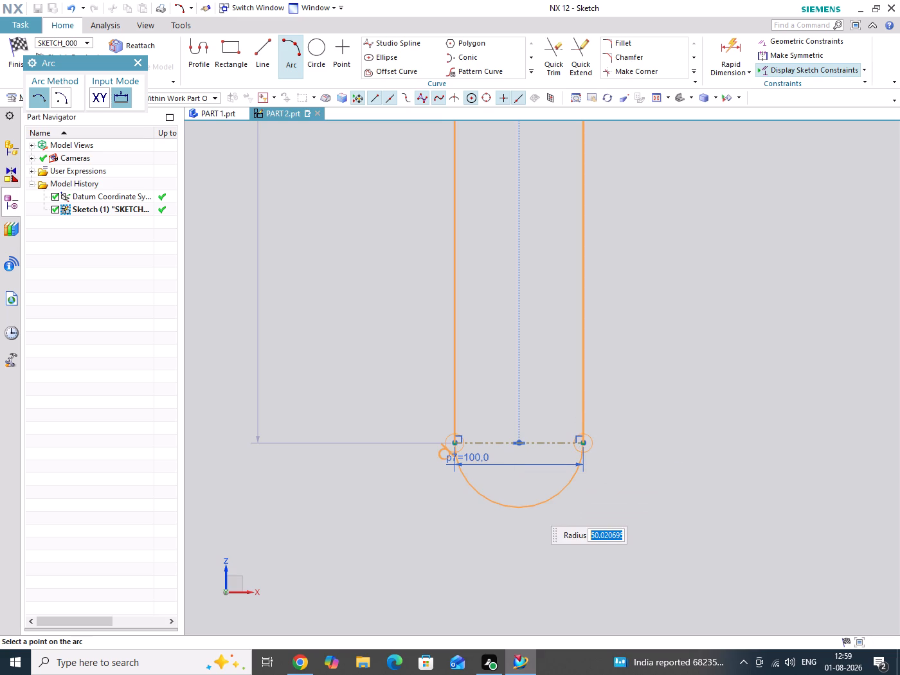
{"action": "type", "text": "50"}
{"action": "key", "text": "Return"}
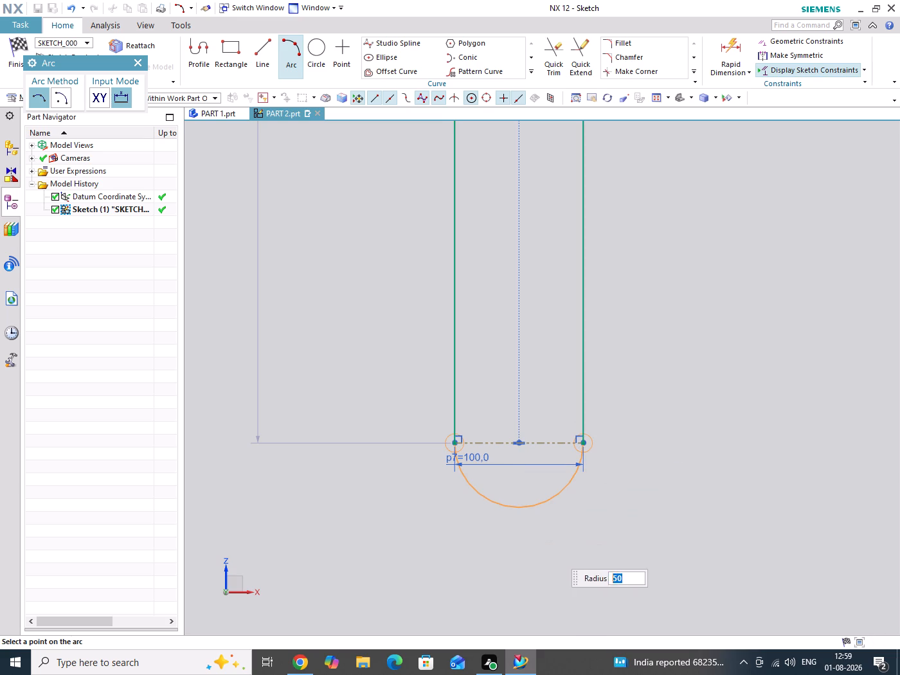
{"action": "left_click", "coordinate": [554, 525]}
Draw a 50 mm radius arc bulging outward between the endpoints of the rectangle's top reference line.
{"action": "scroll", "coordinate": [500, 535], "scroll_direction": "down", "scroll_amount": 3}
{"action": "scroll", "coordinate": [553, 386], "scroll_direction": "down", "scroll_amount": 3}
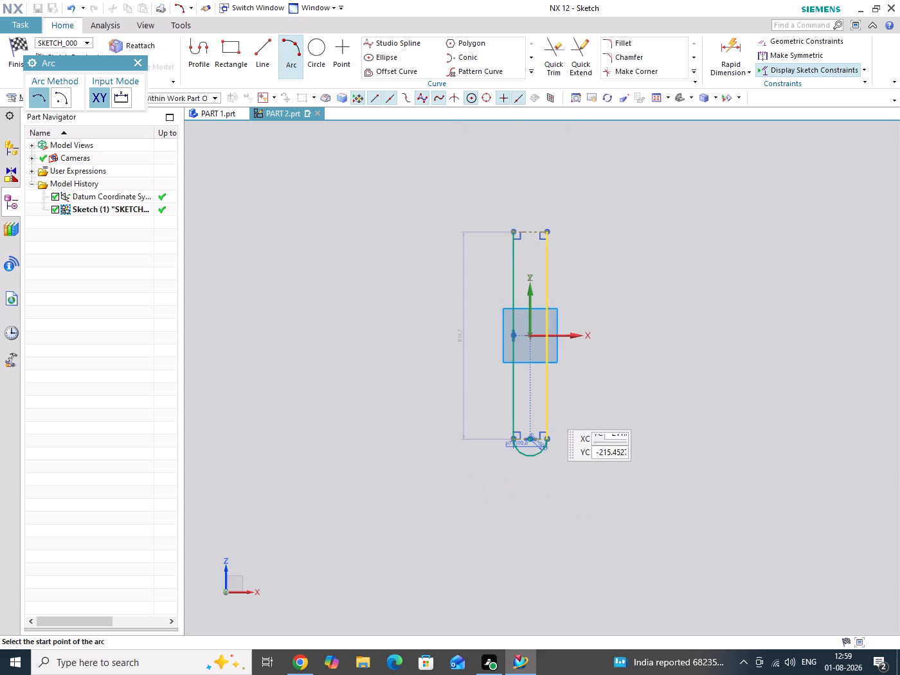
{"action": "scroll", "coordinate": [535, 221], "scroll_direction": "up", "scroll_amount": 5}
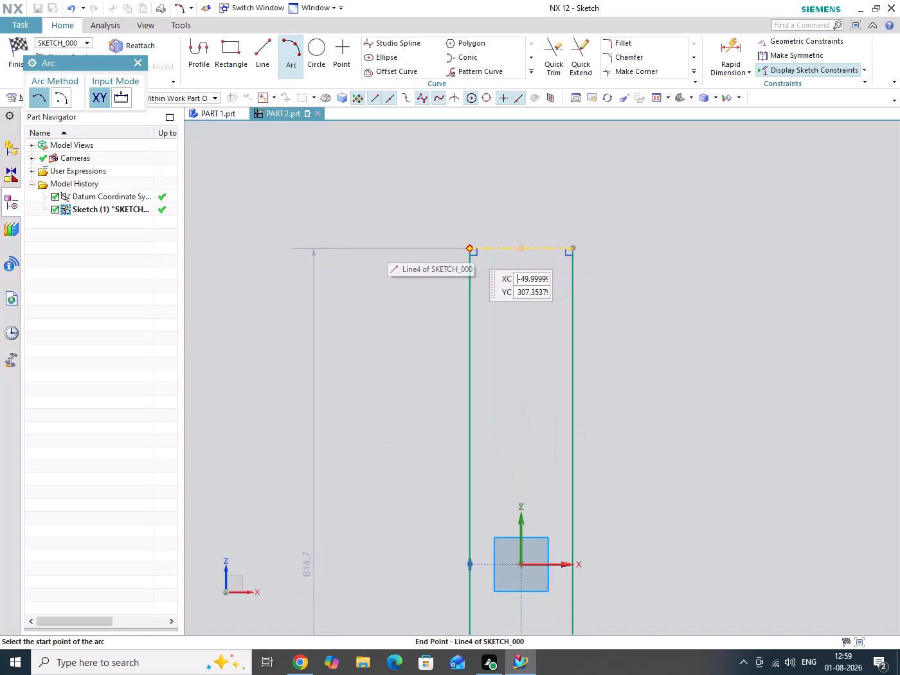
{"action": "left_click", "coordinate": [468, 248]}
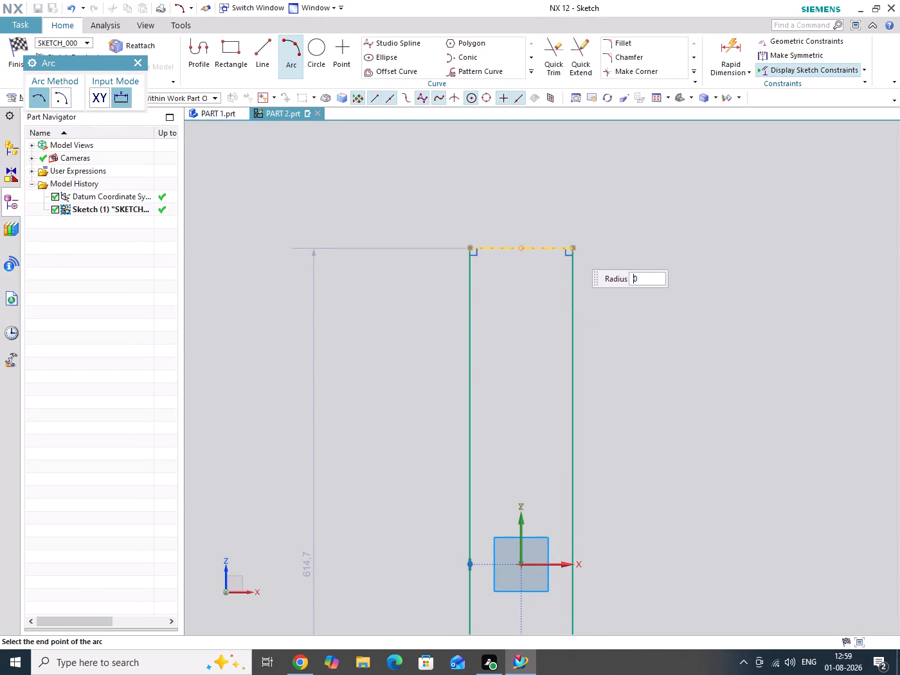
{"action": "left_click", "coordinate": [573, 248]}
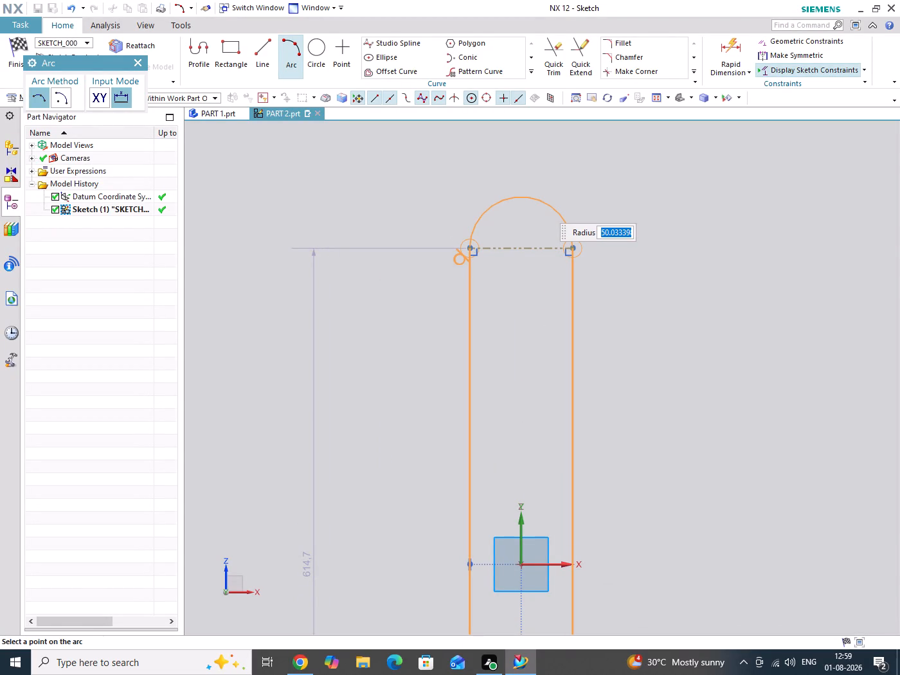
{"action": "type", "text": "50"}
{"action": "key", "text": "Return"}
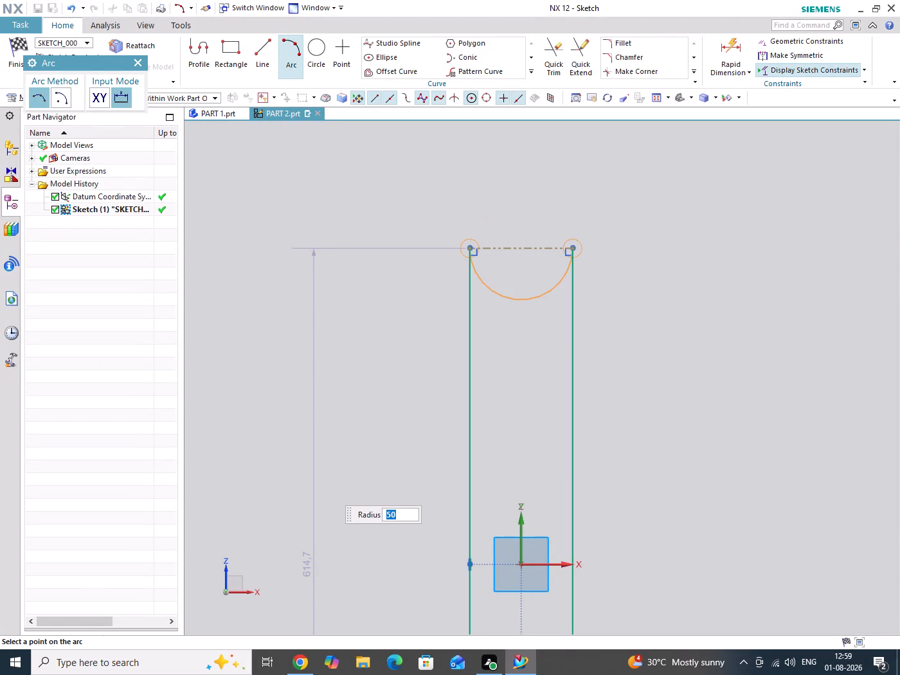
{"action": "left_click", "coordinate": [455, 211]}
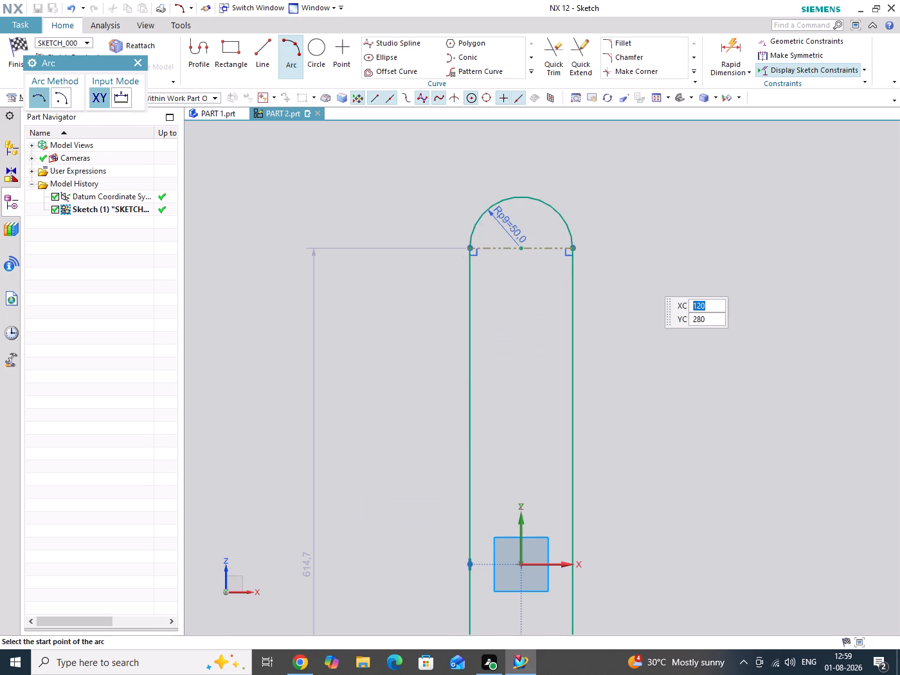
{"action": "middle_click", "coordinate": [643, 275]}
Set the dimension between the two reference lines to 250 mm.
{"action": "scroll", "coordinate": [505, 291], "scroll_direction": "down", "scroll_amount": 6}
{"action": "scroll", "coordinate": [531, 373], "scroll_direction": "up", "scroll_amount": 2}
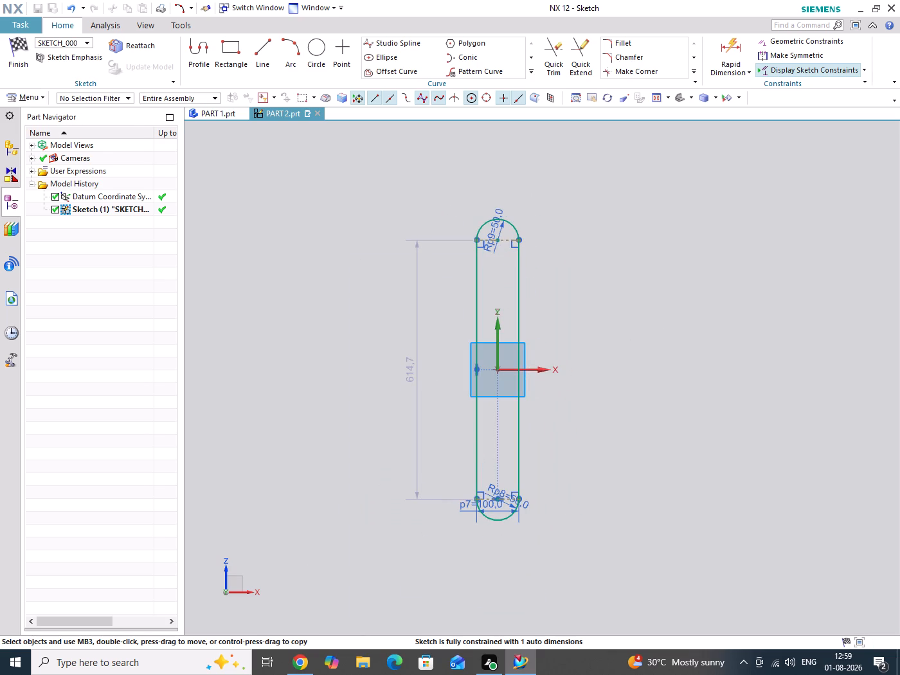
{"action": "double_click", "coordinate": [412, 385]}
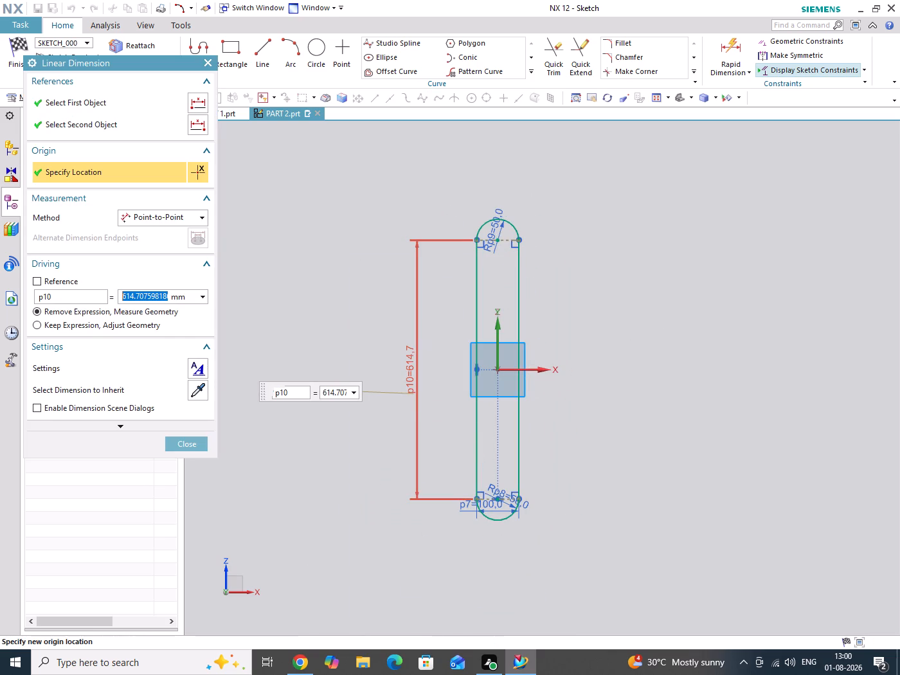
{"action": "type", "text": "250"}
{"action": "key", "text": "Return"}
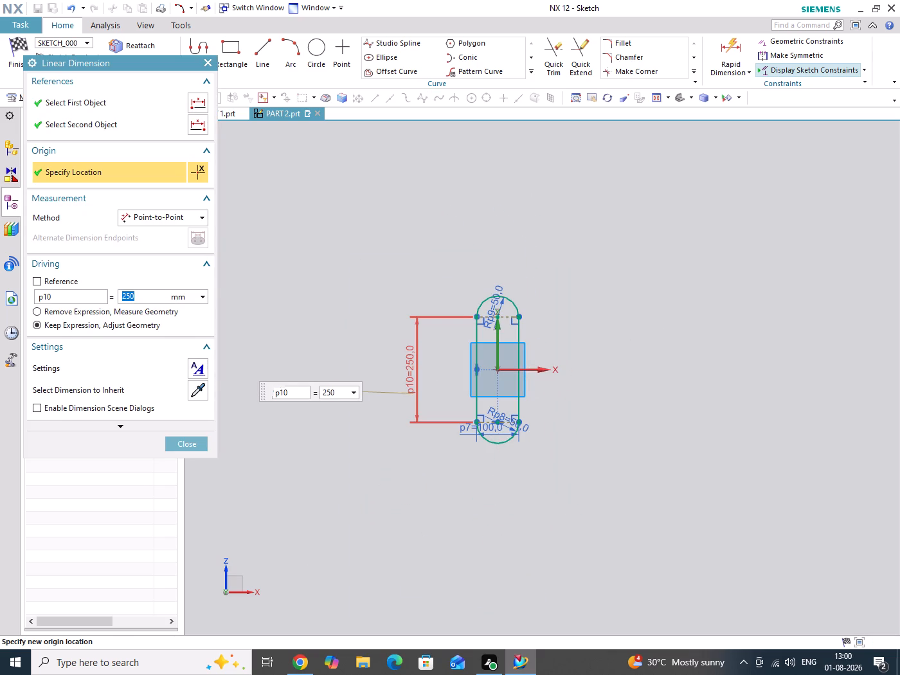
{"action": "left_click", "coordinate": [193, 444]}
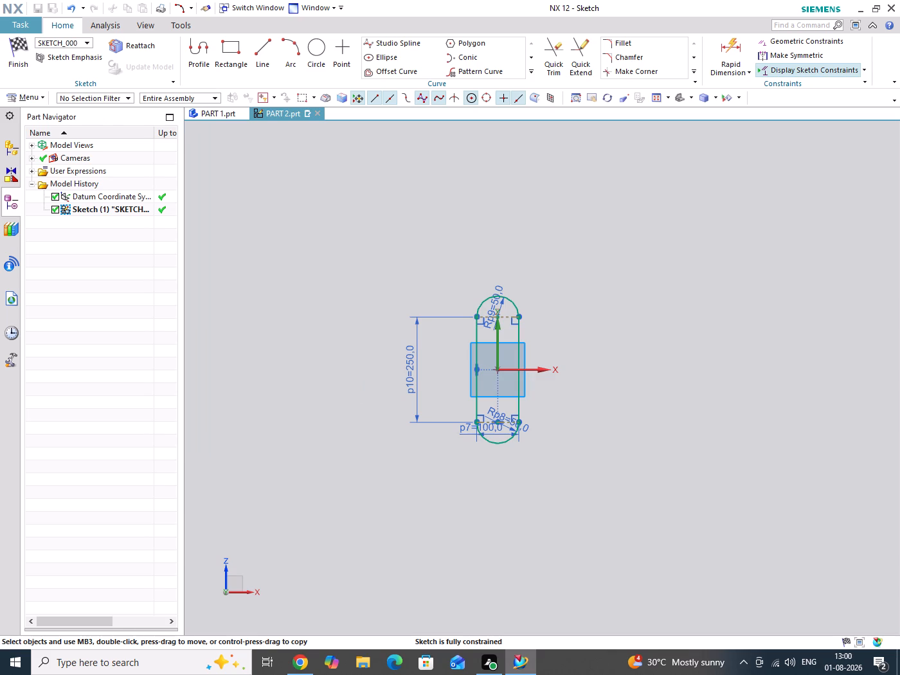
Set the dimension between the two reference lines to 255 mm.
{"action": "scroll", "coordinate": [420, 346], "scroll_direction": "up", "scroll_amount": 3}
{"action": "double_click", "coordinate": [405, 393]}
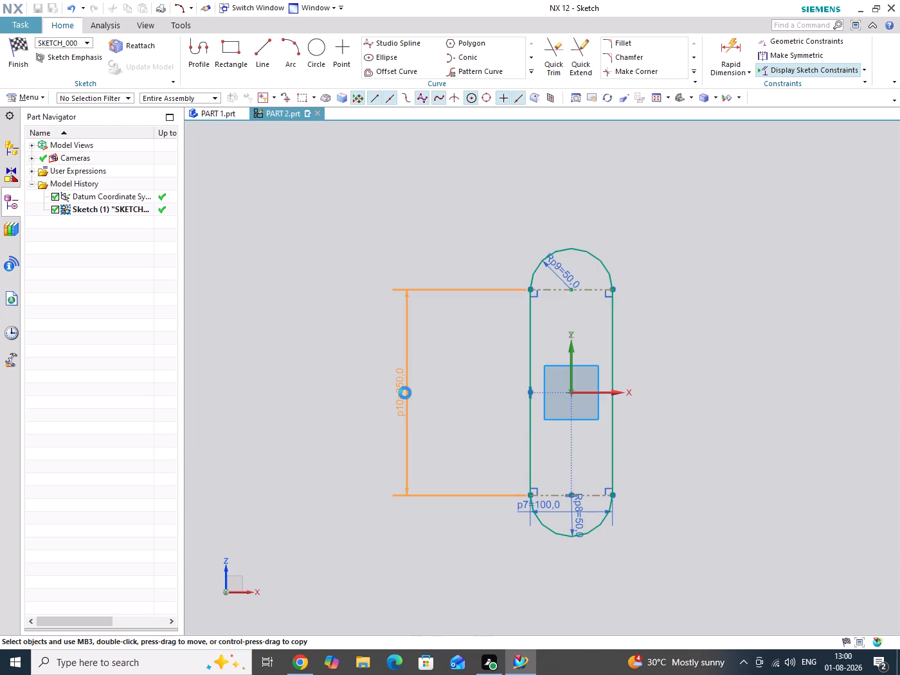
{"action": "type", "text": "255"}
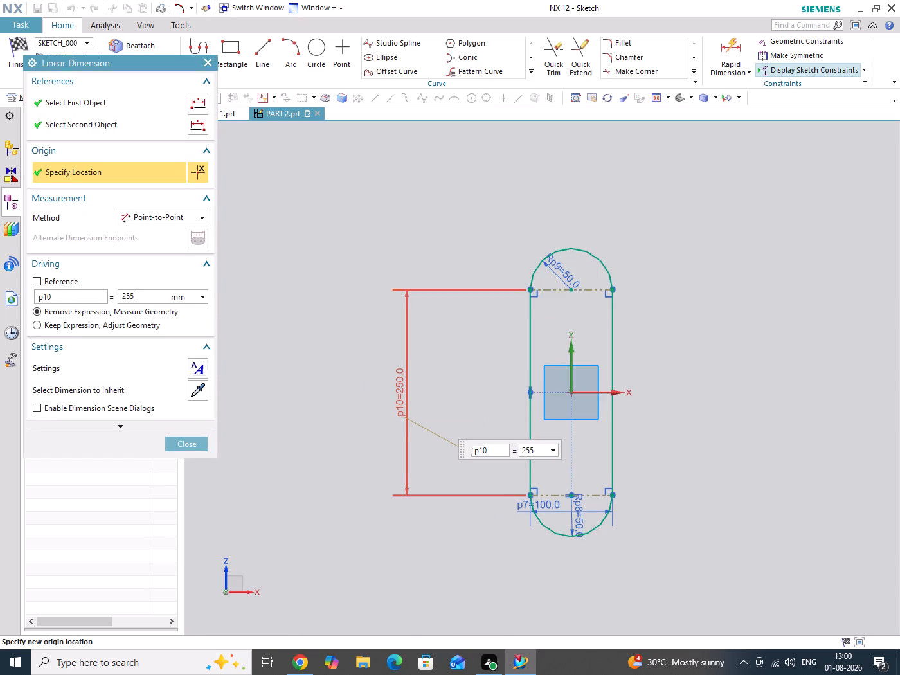
{"action": "key", "text": "Return"}
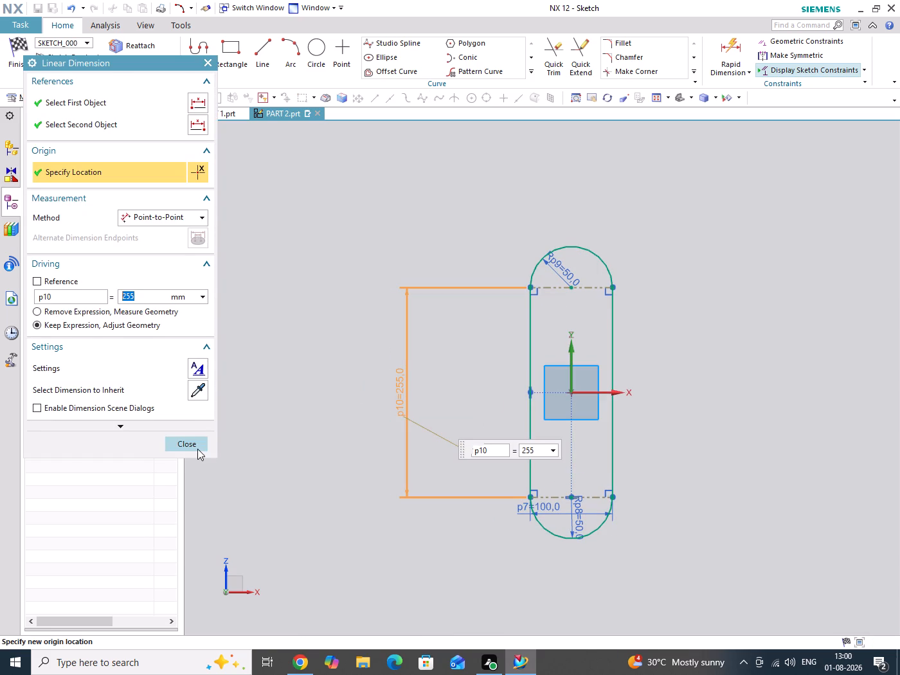
{"action": "left_click", "coordinate": [197, 449]}
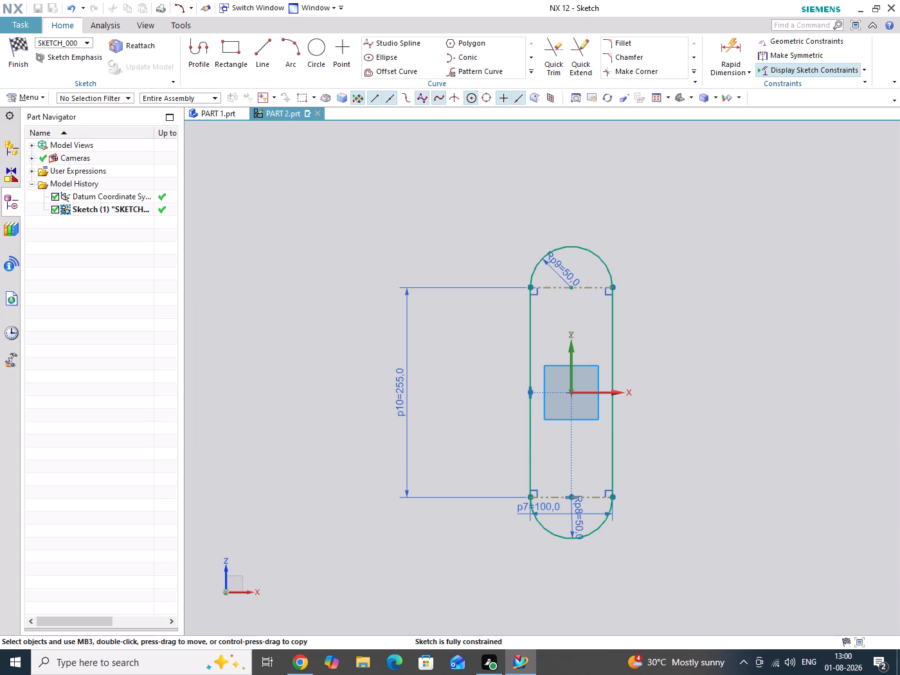
Move the bottom arc's radius dimension and the width dimension outside the profile, clear of the geometry.
{"action": "scroll", "coordinate": [644, 426], "scroll_direction": "up", "scroll_amount": 2}
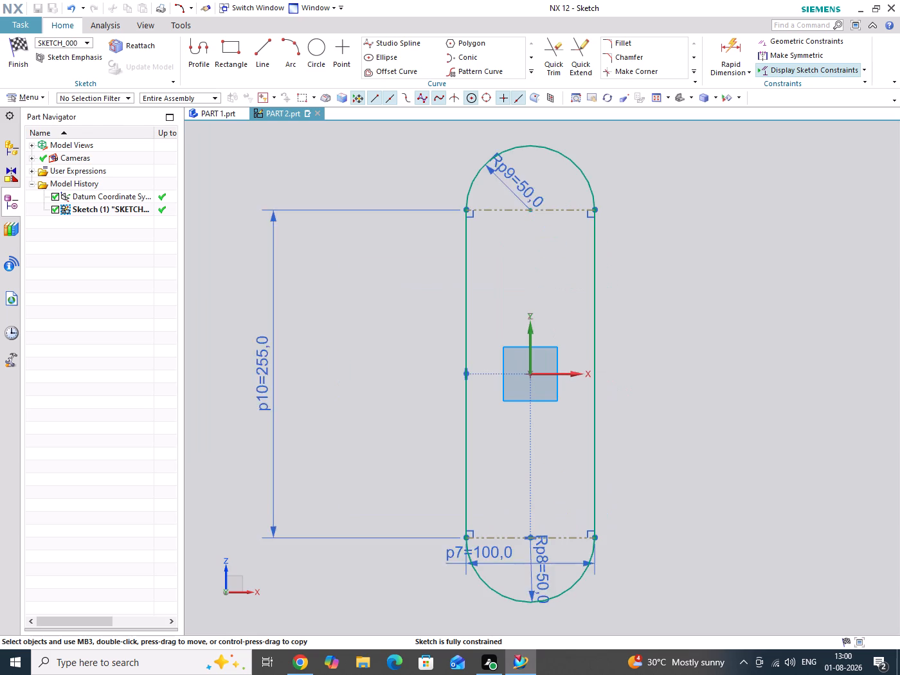
{"action": "scroll", "coordinate": [505, 346], "scroll_direction": "down", "scroll_amount": 2}
{"action": "scroll", "coordinate": [541, 490], "scroll_direction": "up", "scroll_amount": 2}
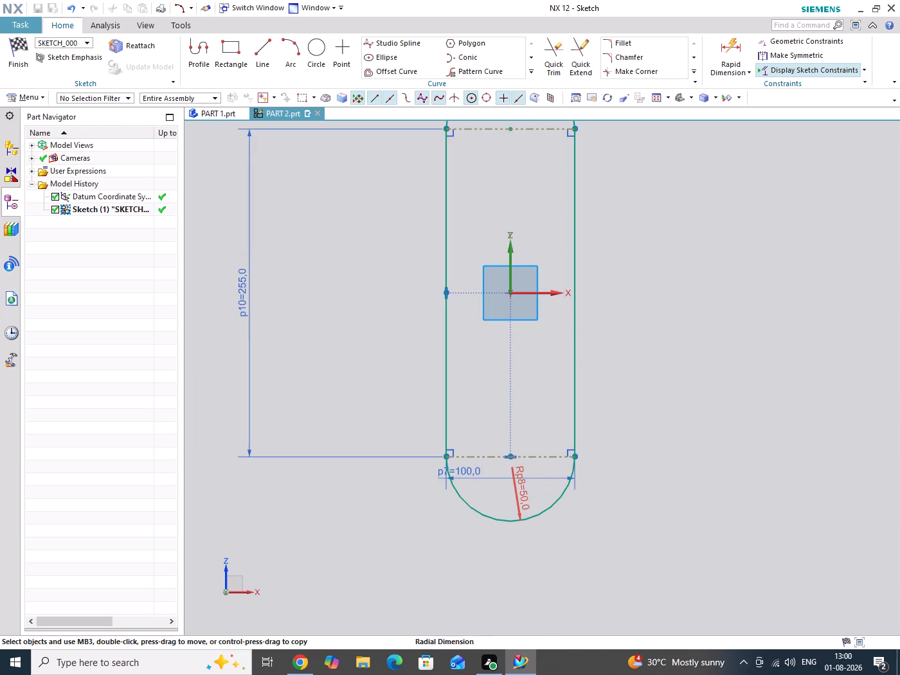
{"action": "left_click_drag", "start_coordinate": [525, 499], "coordinate": [634, 534]}
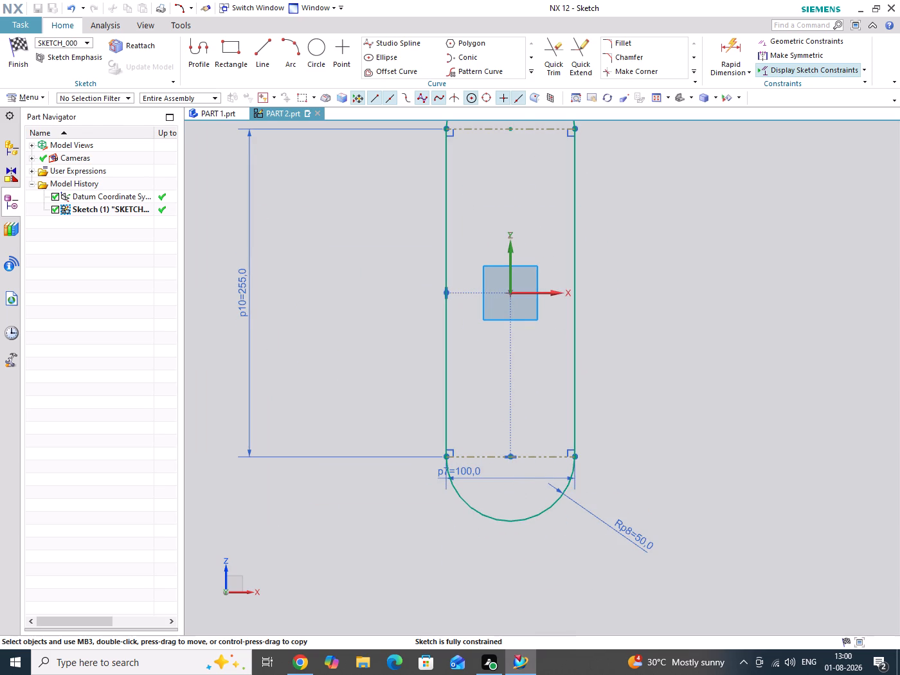
{"action": "left_click_drag", "start_coordinate": [479, 483], "coordinate": [515, 564]}
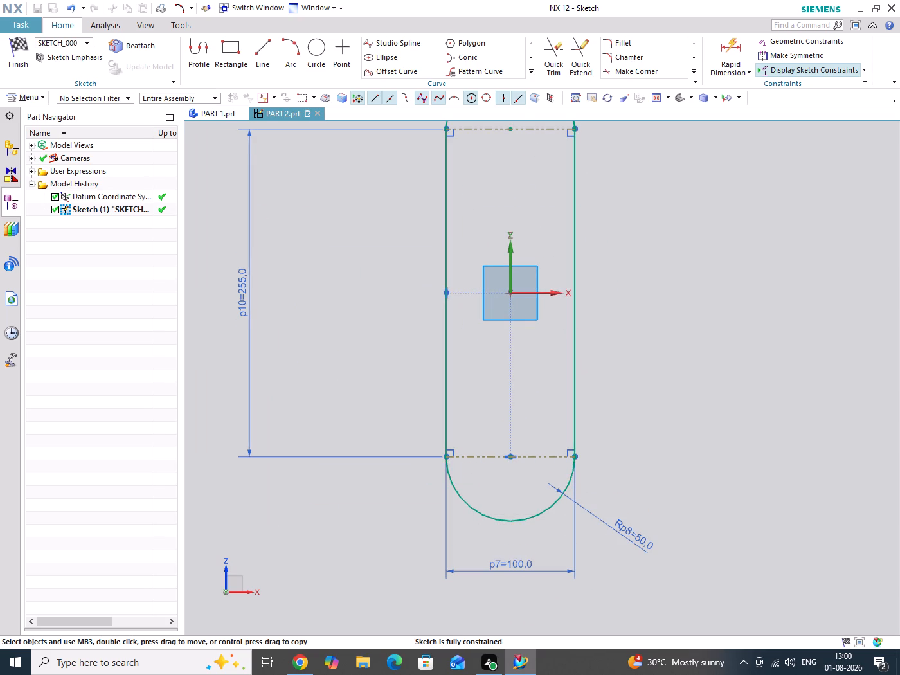
{"action": "left_click_drag", "start_coordinate": [650, 415], "coordinate": [665, 495]}
Draw a 50 mm diameter circle centred on the top arc's centre.
{"action": "scroll", "coordinate": [617, 491], "scroll_direction": "down", "scroll_amount": 2}
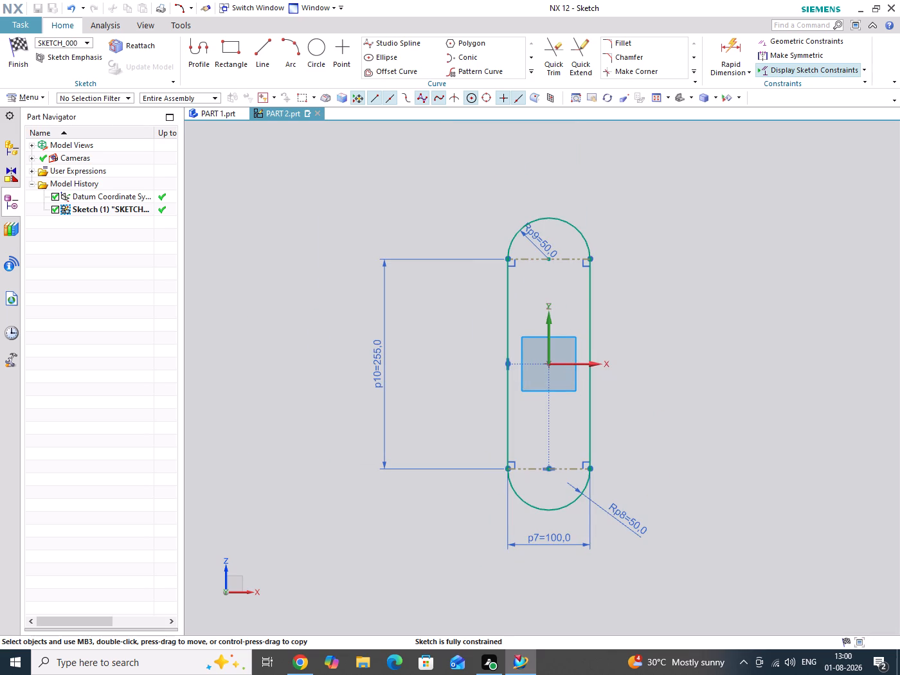
{"action": "key", "text": "o"}
{"action": "scroll", "coordinate": [537, 255], "scroll_direction": "up", "scroll_amount": 4}
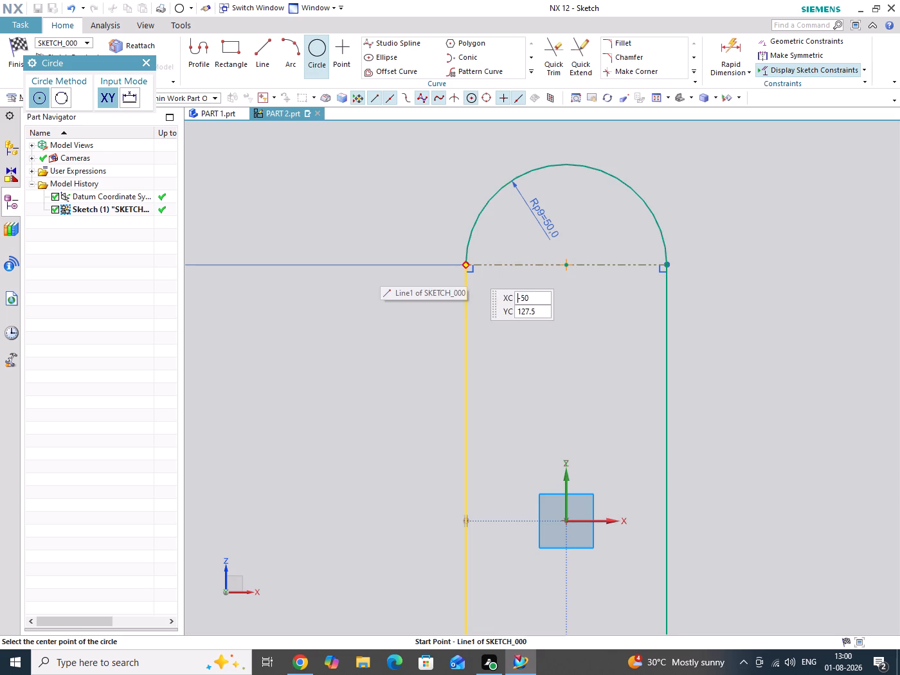
{"action": "left_click", "coordinate": [565, 264]}
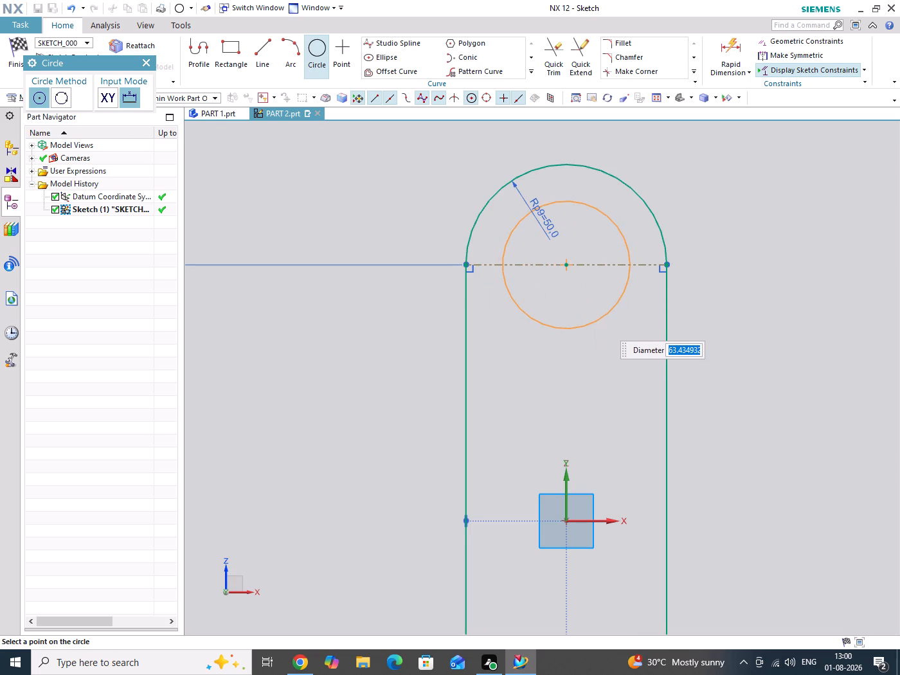
{"action": "type", "text": "50"}
{"action": "key", "text": "Return"}
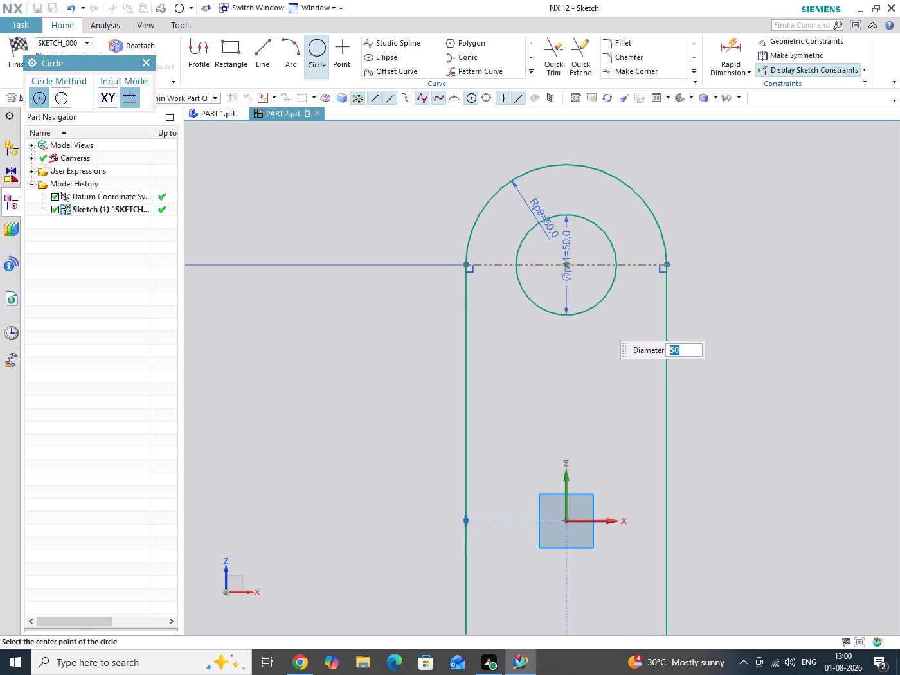
Draw a 50 mm diameter circle centred on the bottom arc's centre.
{"action": "scroll", "coordinate": [595, 320], "scroll_direction": "down", "scroll_amount": 4}
{"action": "scroll", "coordinate": [525, 328], "scroll_direction": "down", "scroll_amount": 4}
{"action": "scroll", "coordinate": [585, 514], "scroll_direction": "up", "scroll_amount": 3}
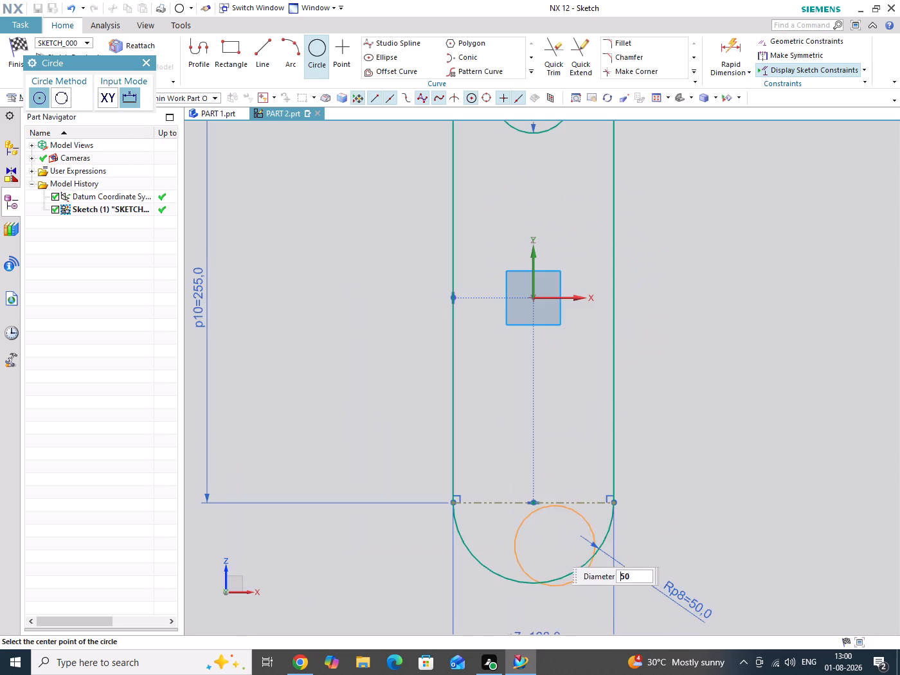
{"action": "left_click", "coordinate": [532, 501]}
{"action": "middle_click", "coordinate": [797, 380]}
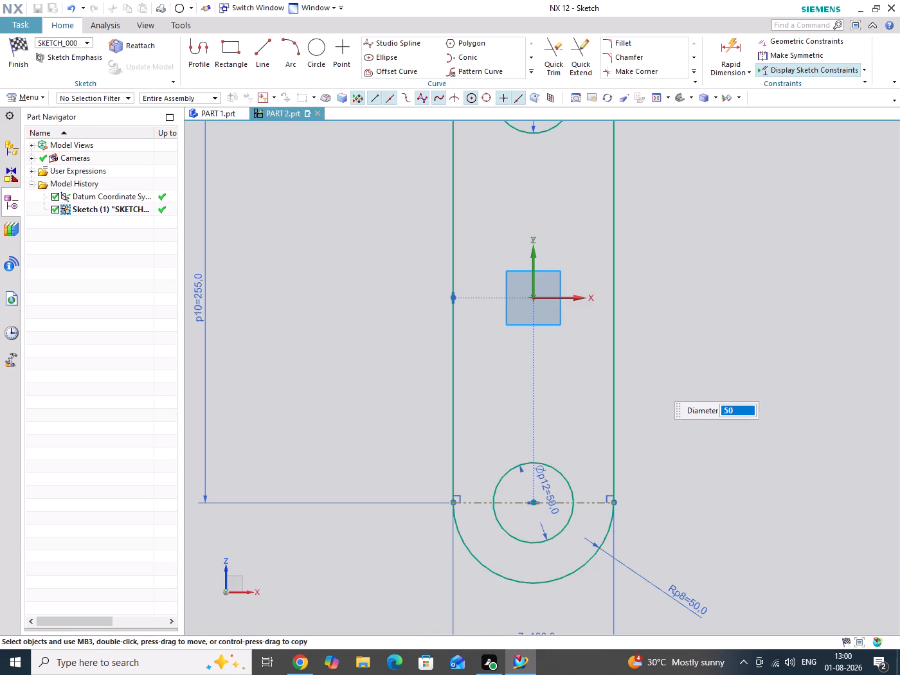
Finish the sketch and extrude the link profile with its two holes 20 mm as a solid.
{"action": "key", "text": "ctrl+q"}
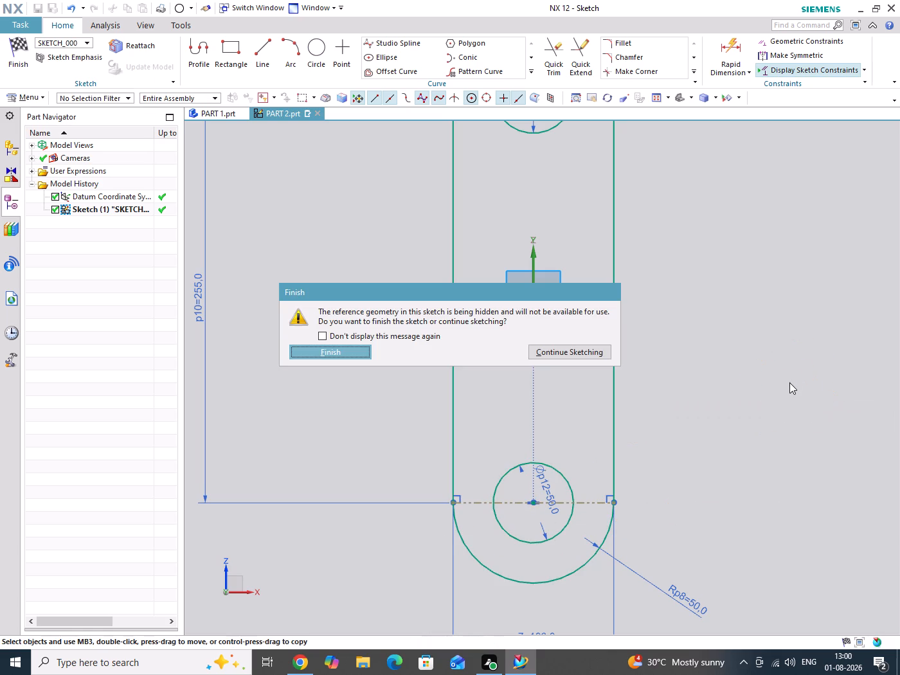
{"action": "left_click", "coordinate": [357, 355]}
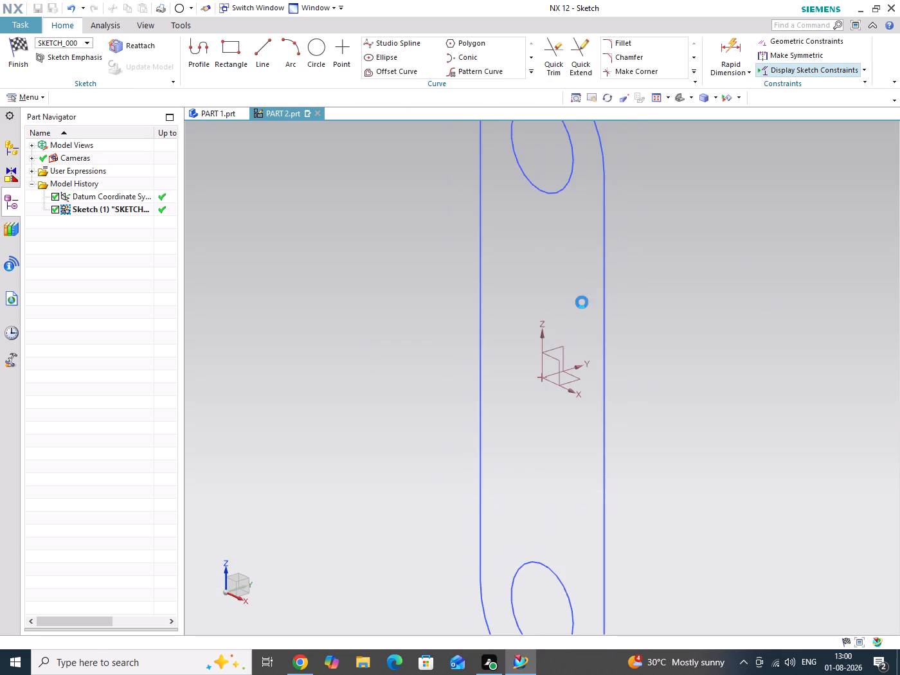
{"action": "scroll", "coordinate": [716, 331], "scroll_direction": "down", "scroll_amount": 3}
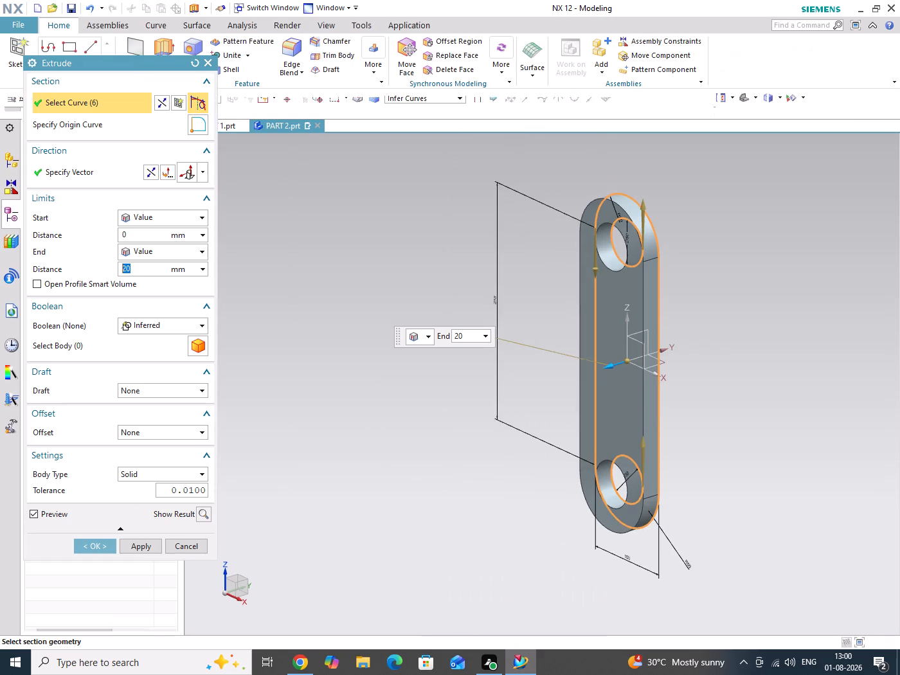
{"action": "scroll", "coordinate": [793, 408], "scroll_direction": "up", "scroll_amount": 1}
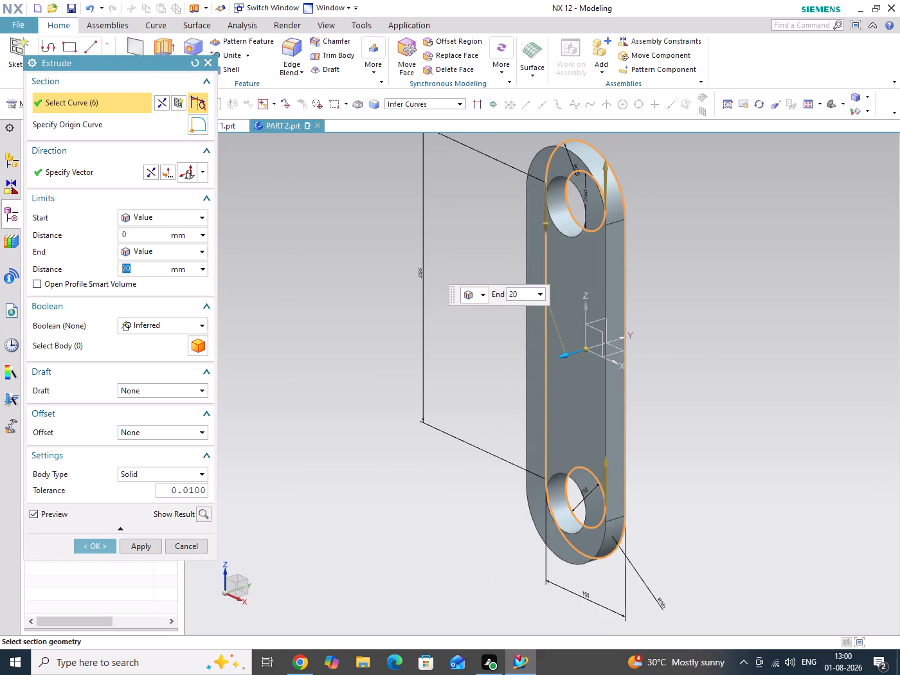
{"action": "left_click", "coordinate": [106, 548]}
{"action": "left_click_drag", "start_coordinate": [327, 469], "coordinate": [349, 508]}
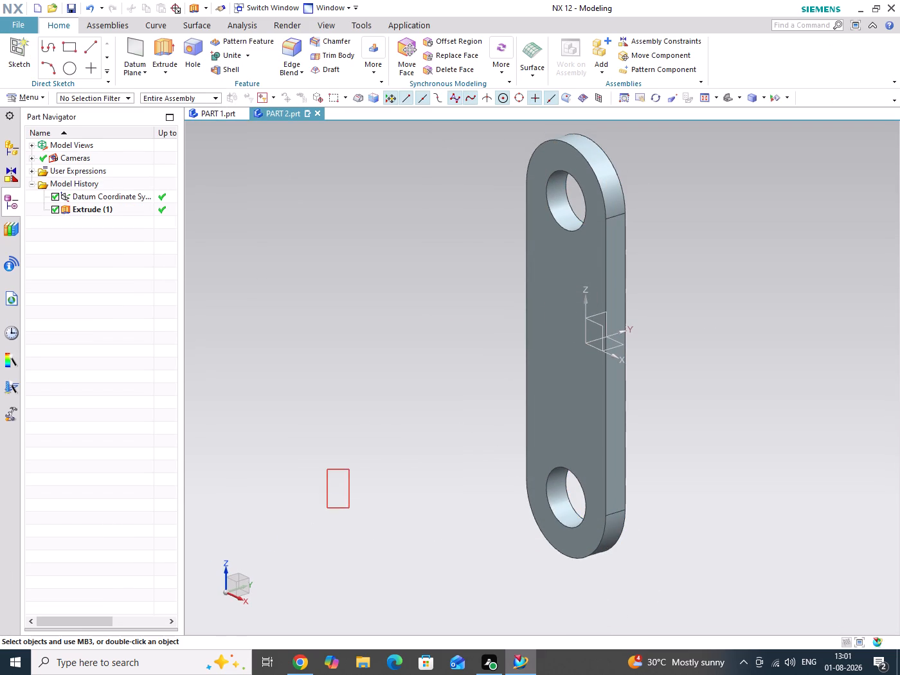
Hide the datum coordinate system.
{"action": "left_click", "coordinate": [607, 330]}
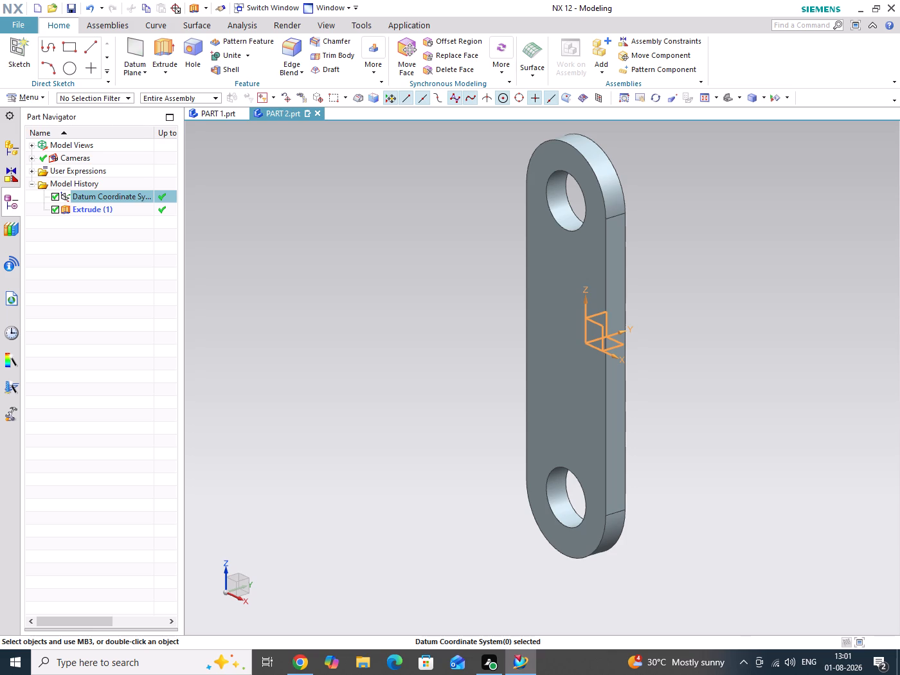
{"action": "left_click", "coordinate": [697, 307]}
{"action": "left_click_drag", "start_coordinate": [440, 294], "coordinate": [467, 415]}
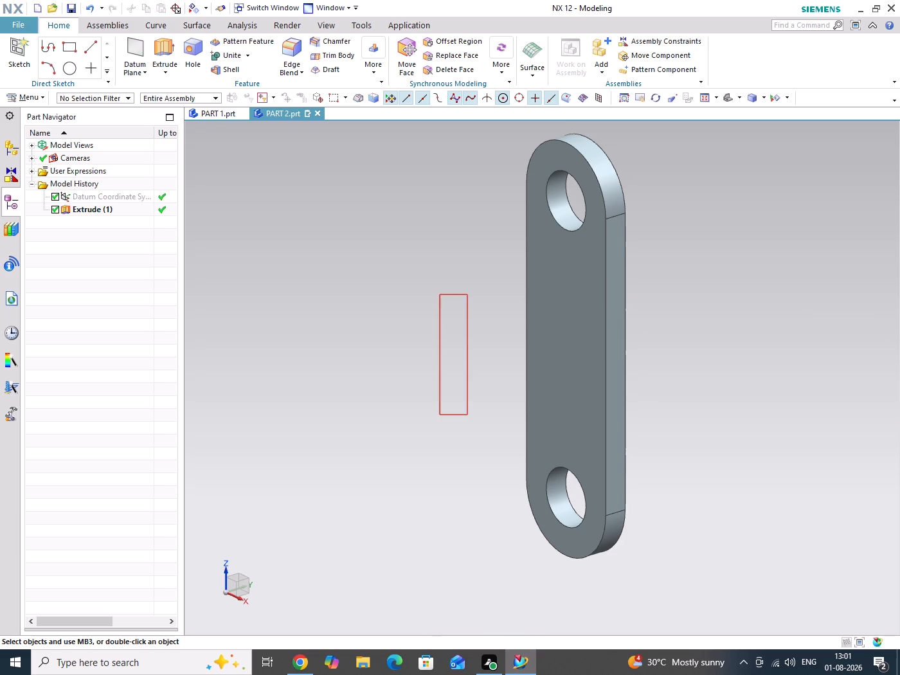
Preview Blue on the extruded link, then assign Brown as its feature face color instead.
{"action": "right_click", "coordinate": [570, 329]}
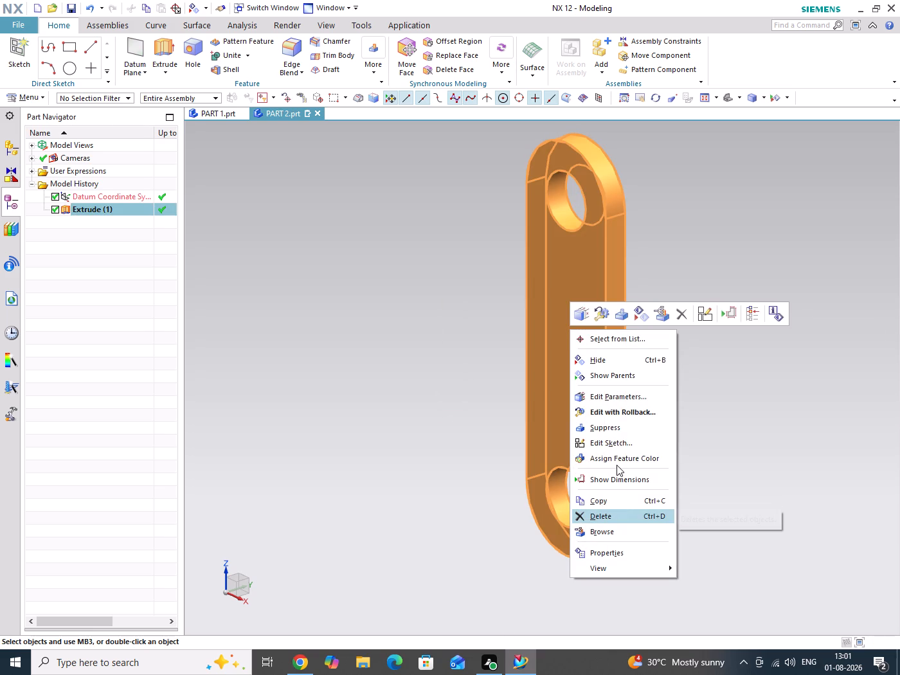
{"action": "left_click", "coordinate": [616, 465]}
{"action": "left_click", "coordinate": [48, 147]}
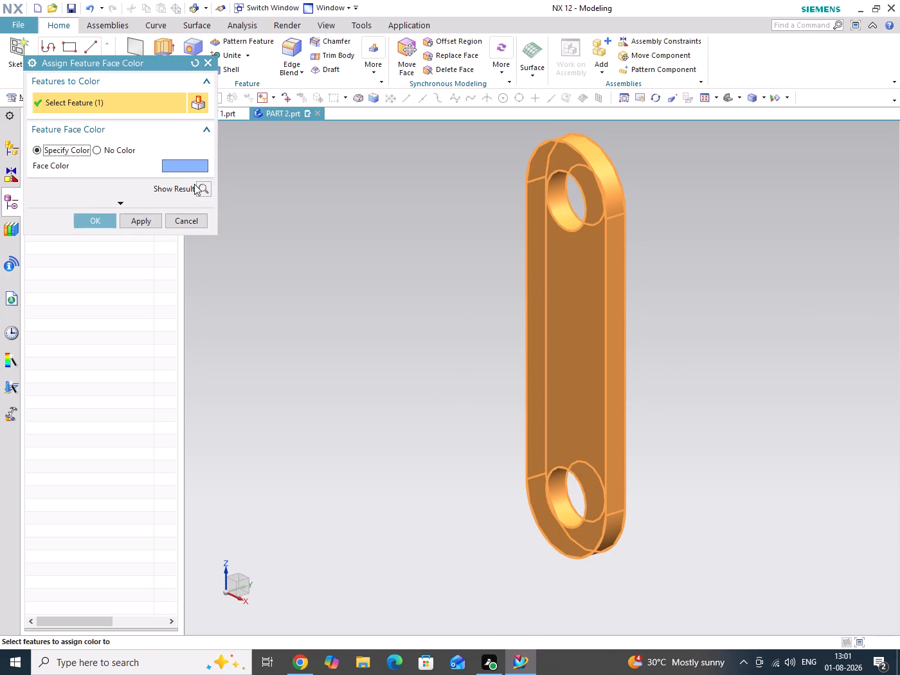
{"action": "left_click", "coordinate": [202, 192]}
{"action": "left_click", "coordinate": [202, 192]}
{"action": "left_click", "coordinate": [201, 170]}
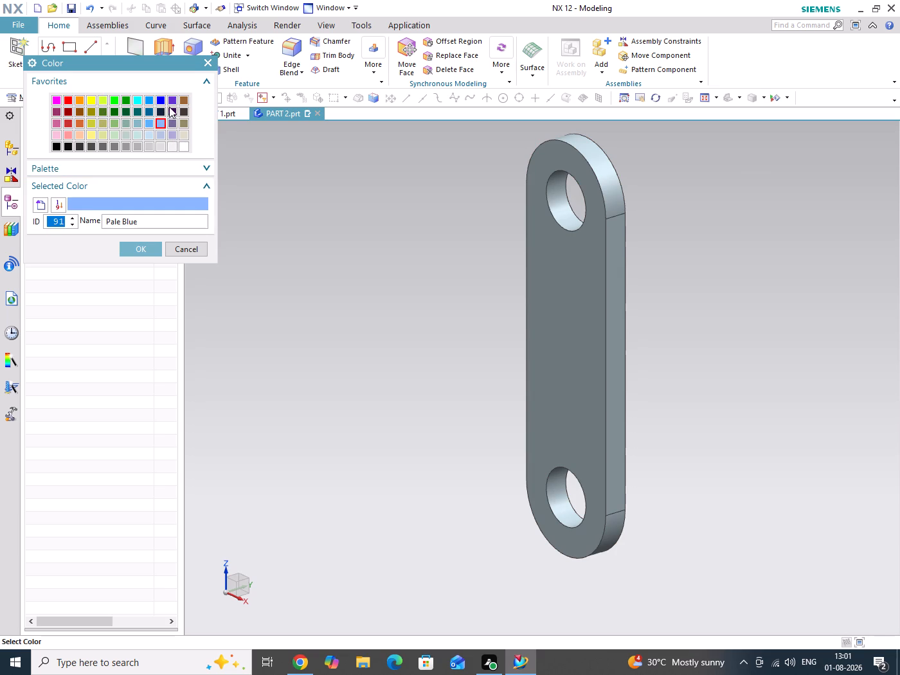
{"action": "left_click", "coordinate": [163, 101]}
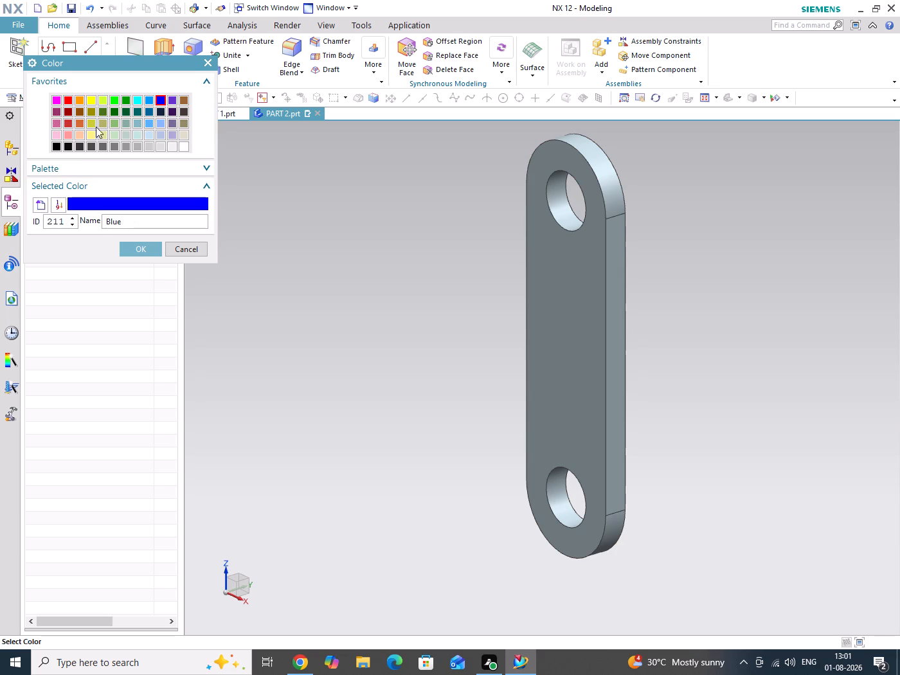
{"action": "left_click", "coordinate": [146, 248]}
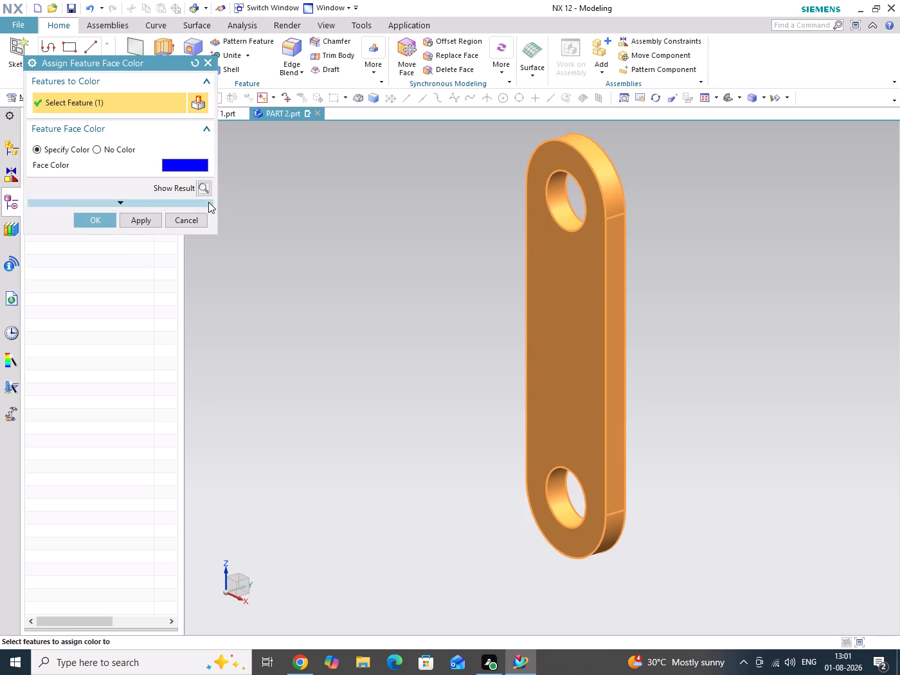
{"action": "left_click", "coordinate": [204, 187]}
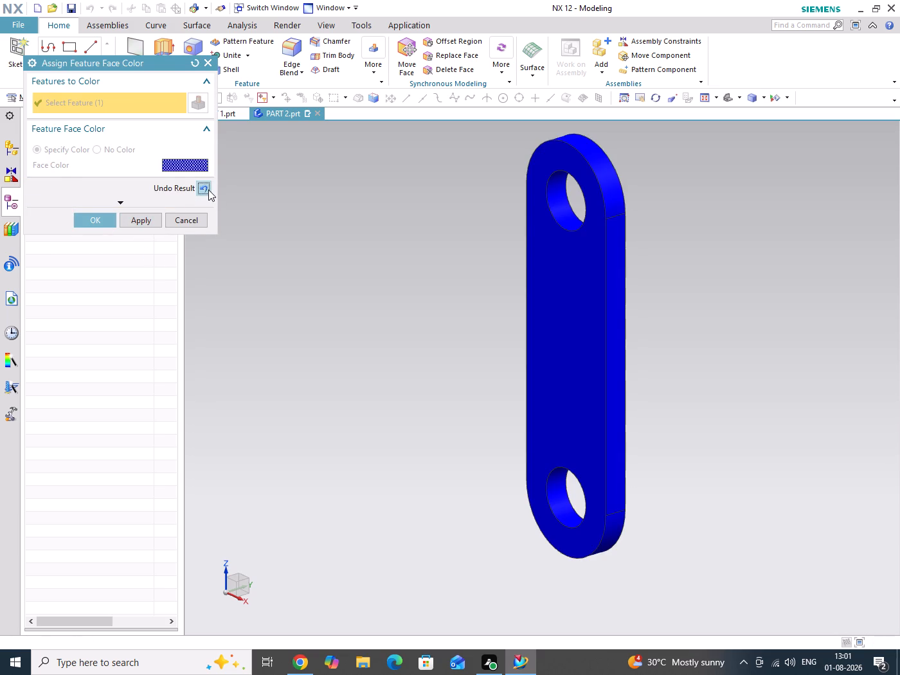
{"action": "left_click", "coordinate": [206, 190]}
{"action": "left_click", "coordinate": [179, 168]}
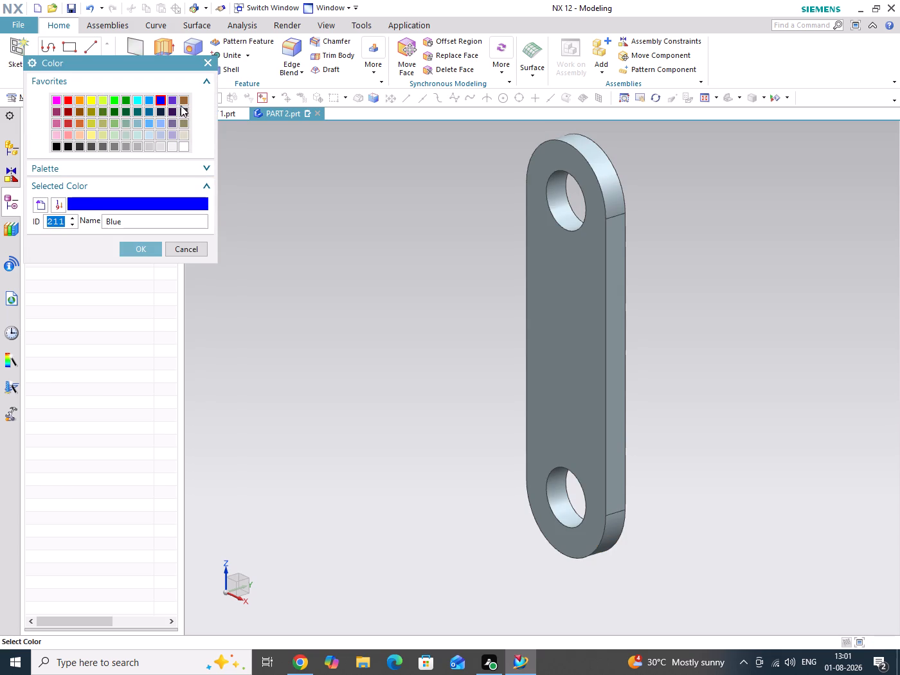
{"action": "left_click", "coordinate": [183, 103]}
{"action": "left_click", "coordinate": [145, 248]}
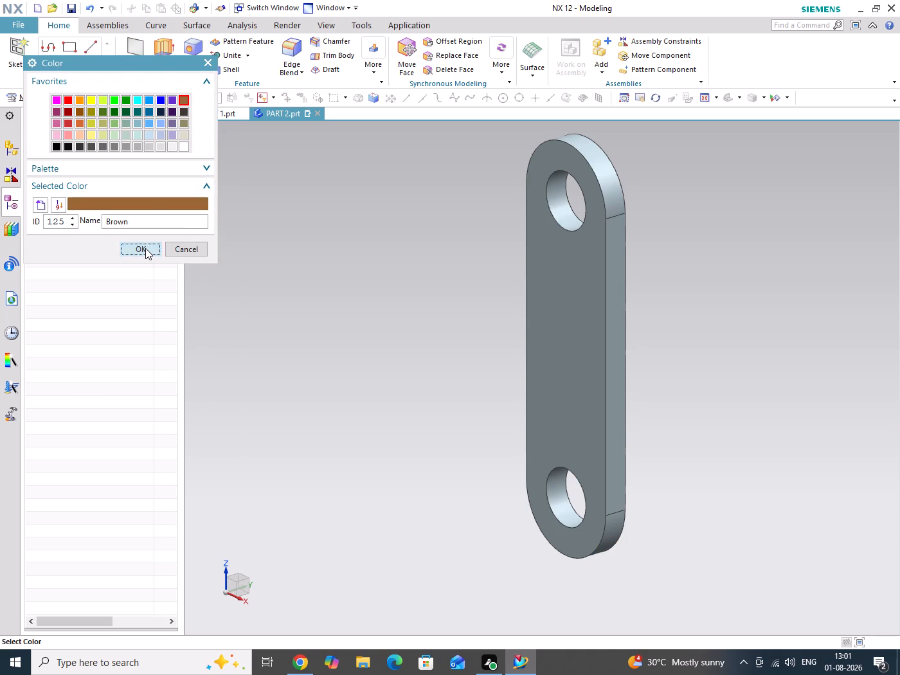
{"action": "left_click", "coordinate": [204, 187]}
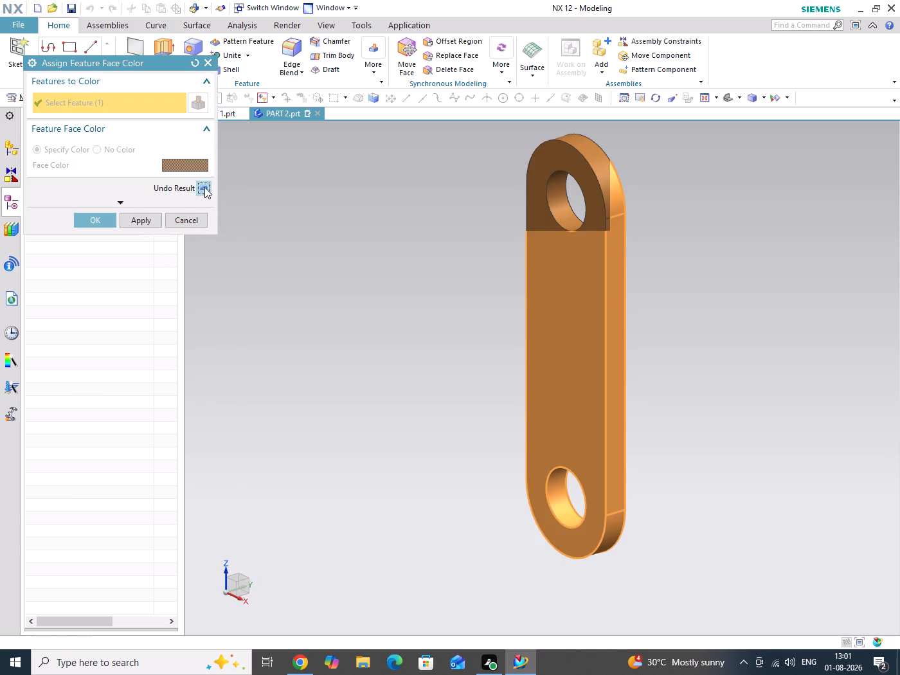
{"action": "left_click", "coordinate": [101, 222]}
{"action": "left_click_drag", "start_coordinate": [257, 307], "coordinate": [358, 367]}
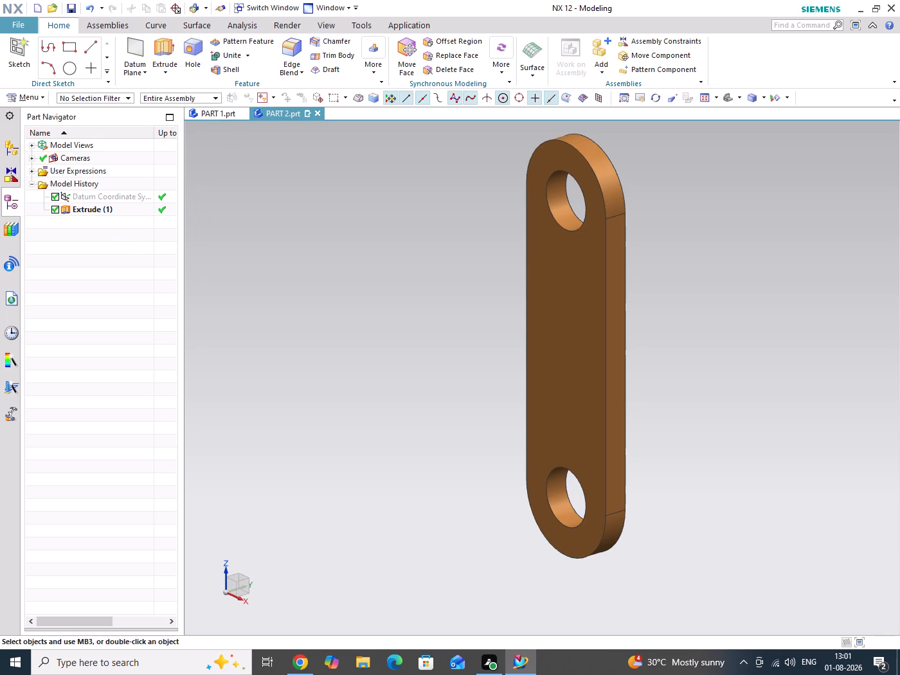
Save PART 2.
{"action": "key", "text": "ctrl+s"}
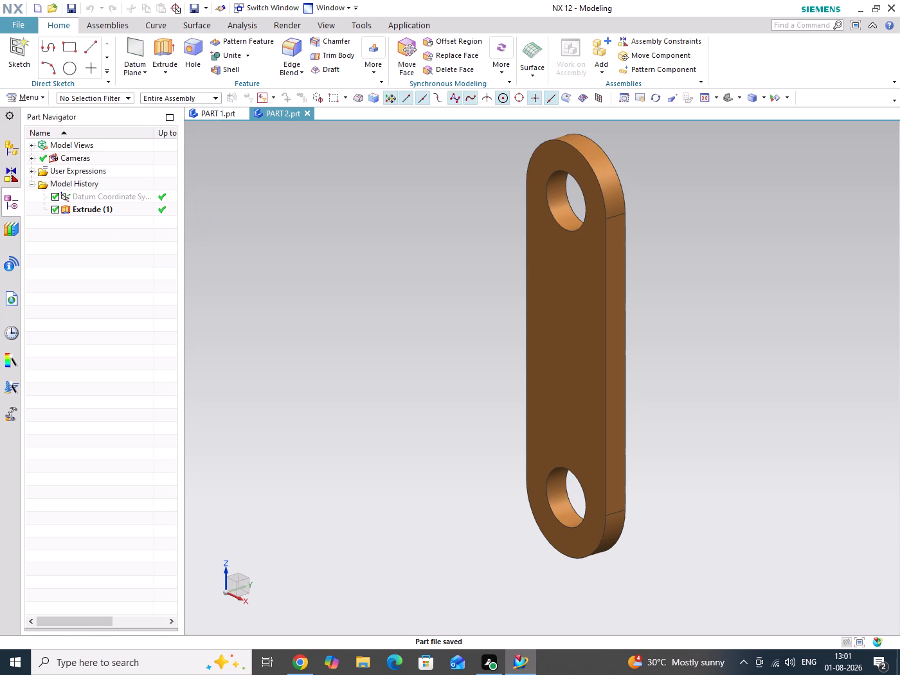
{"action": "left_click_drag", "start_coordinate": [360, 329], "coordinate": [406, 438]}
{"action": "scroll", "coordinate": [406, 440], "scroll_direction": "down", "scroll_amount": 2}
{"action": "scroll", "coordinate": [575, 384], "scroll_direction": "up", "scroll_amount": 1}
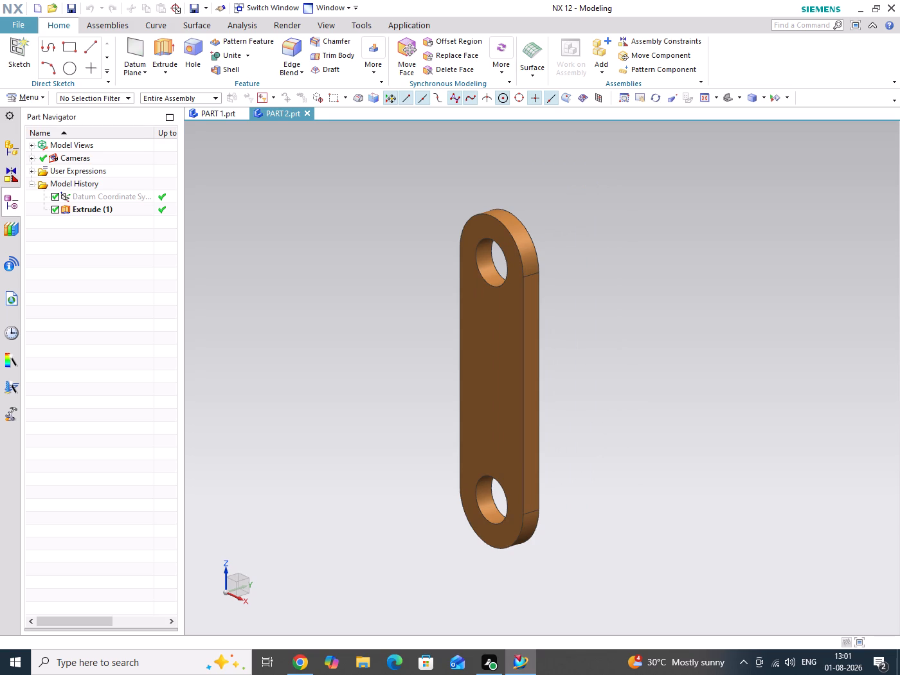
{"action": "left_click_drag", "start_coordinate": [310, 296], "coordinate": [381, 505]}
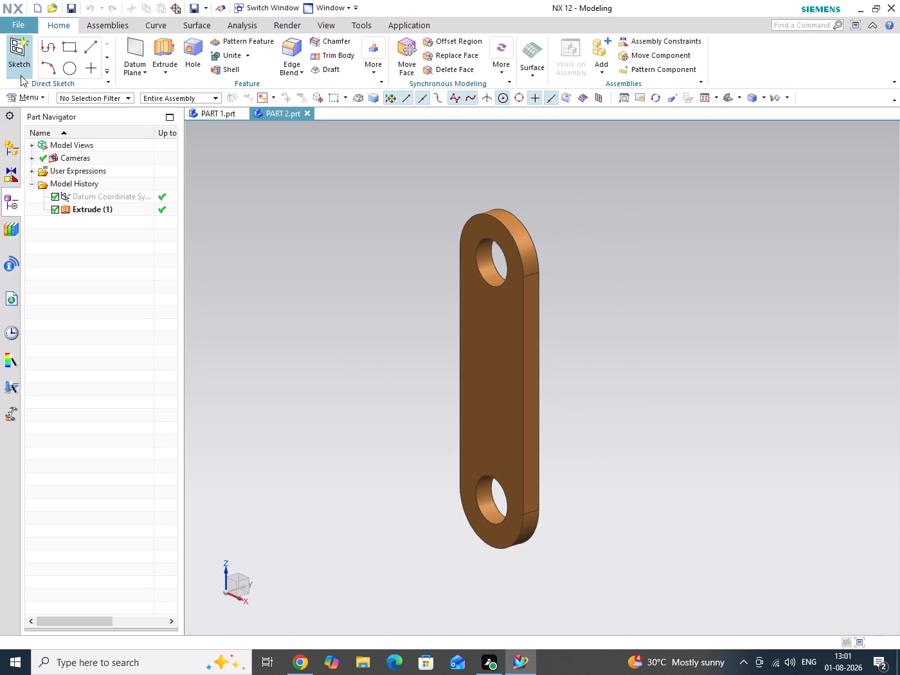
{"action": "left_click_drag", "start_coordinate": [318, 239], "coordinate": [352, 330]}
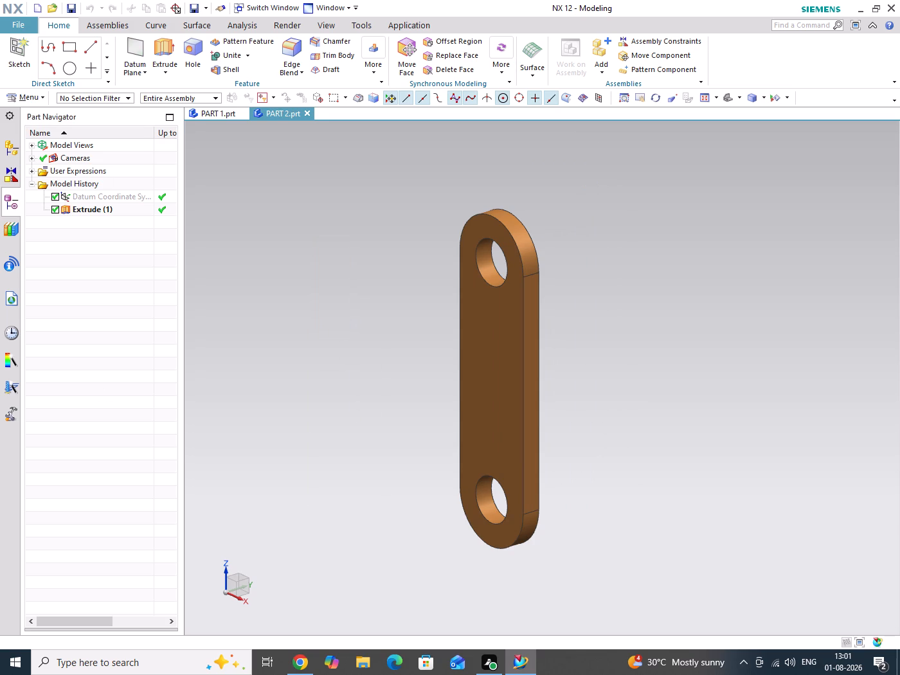
Create a new part in the TRIANGULAR folder from the millimetre Model template, keeping the default file name.
{"action": "key", "text": "ctrl+n"}
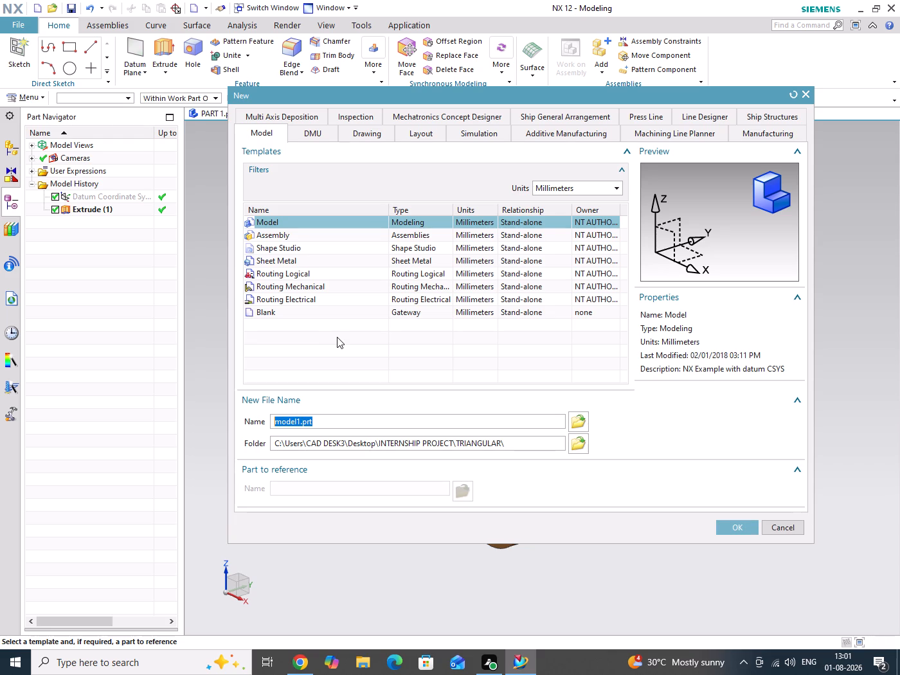
{"action": "left_click", "coordinate": [744, 527]}
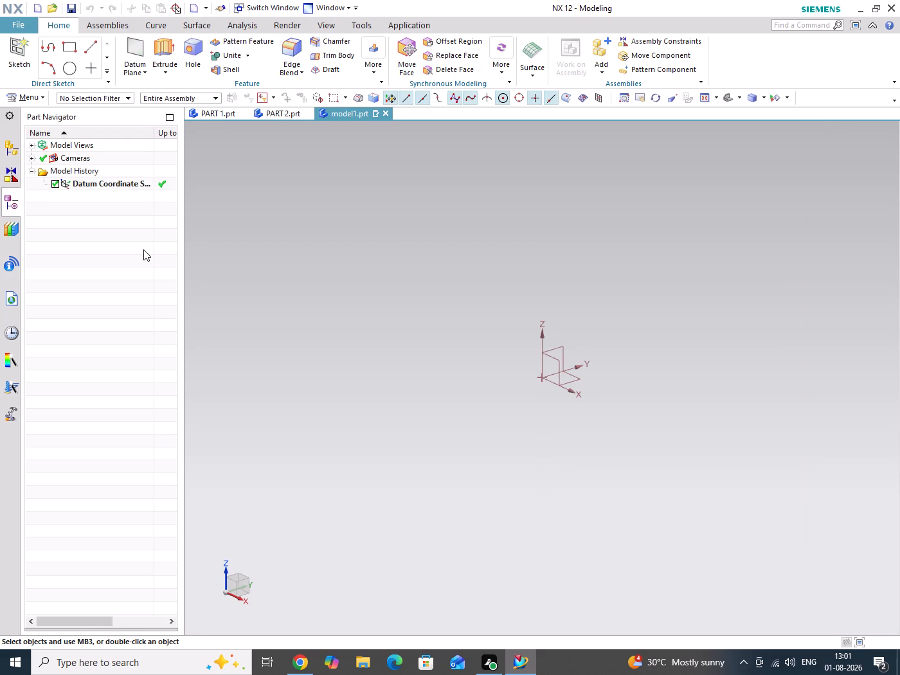
Start an extrude with a sketch on the XY plane and draw an origin-centred rectangle about 156 by 100 mm.
{"action": "key", "text": "x"}
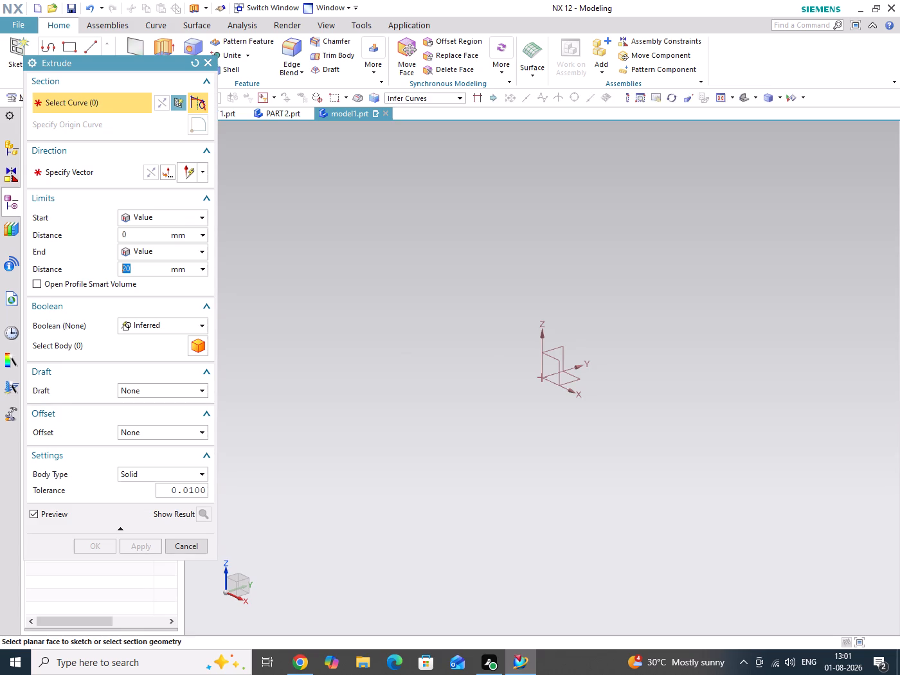
{"action": "left_click", "coordinate": [577, 384]}
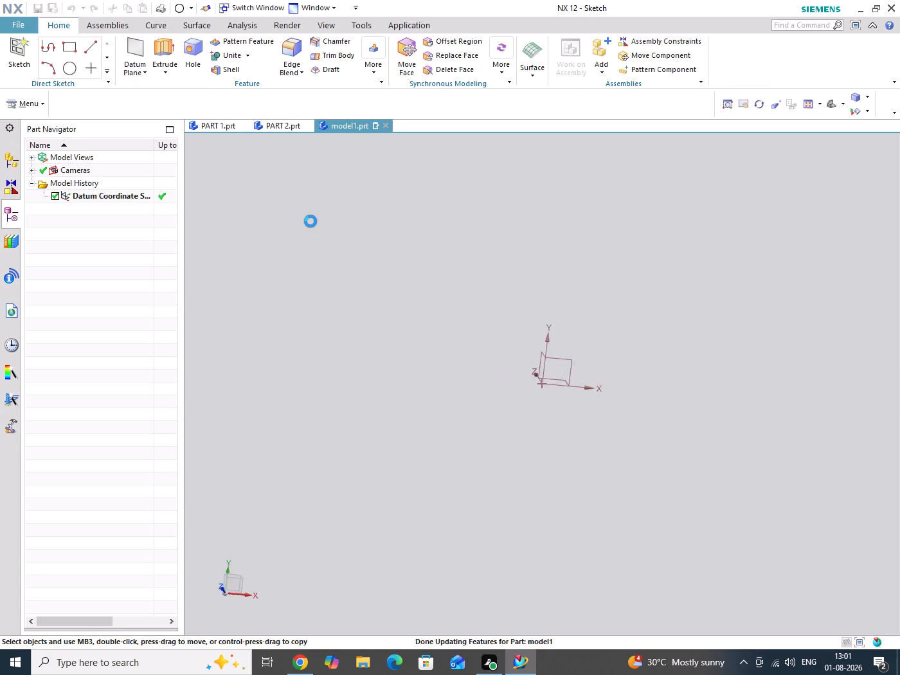
{"action": "left_click", "coordinate": [239, 53]}
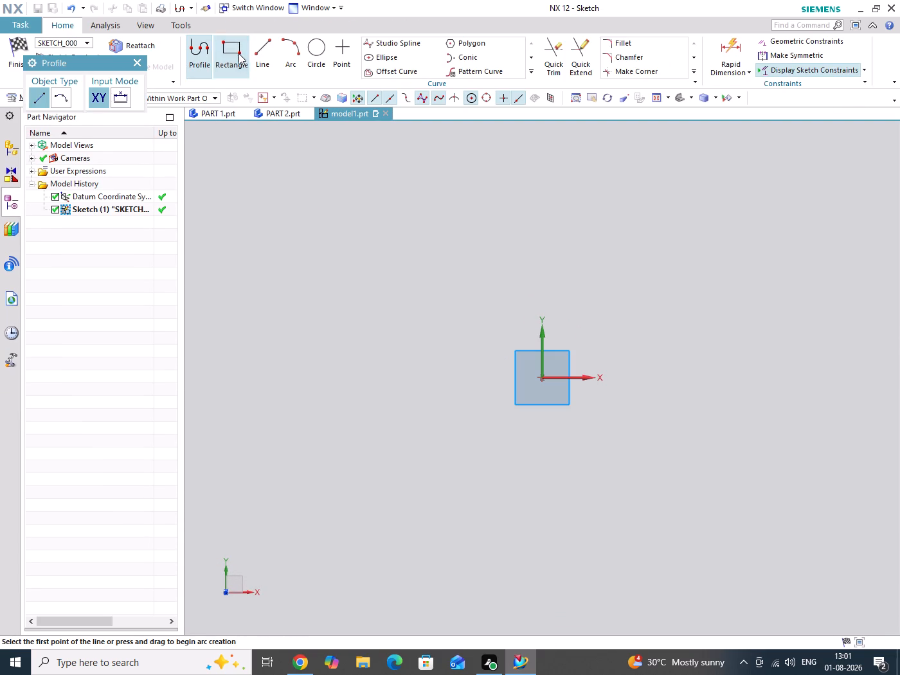
{"action": "left_click", "coordinate": [543, 378]}
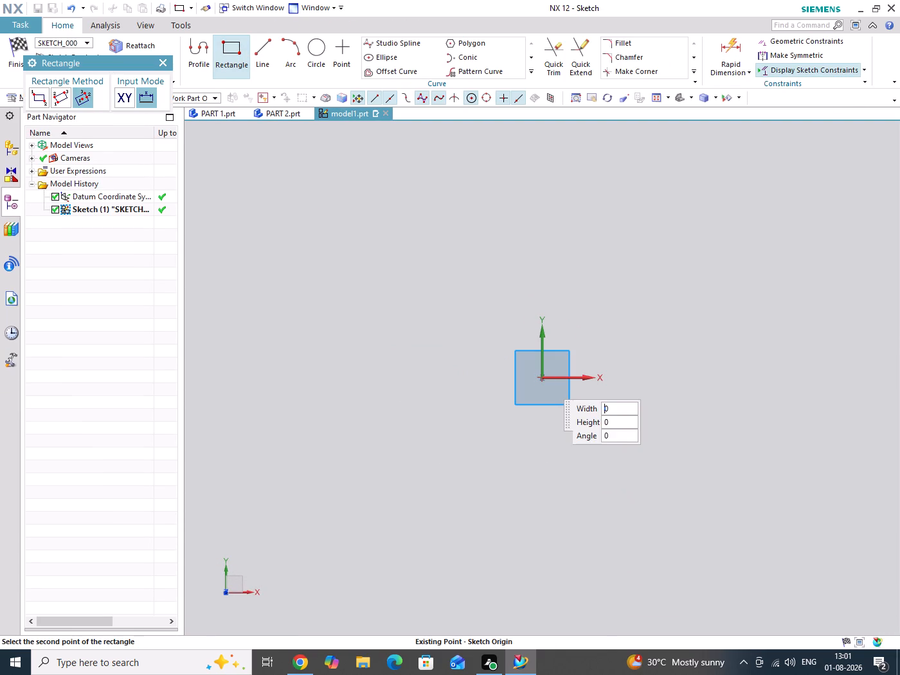
{"action": "left_click", "coordinate": [698, 382]}
{"action": "left_click", "coordinate": [703, 478]}
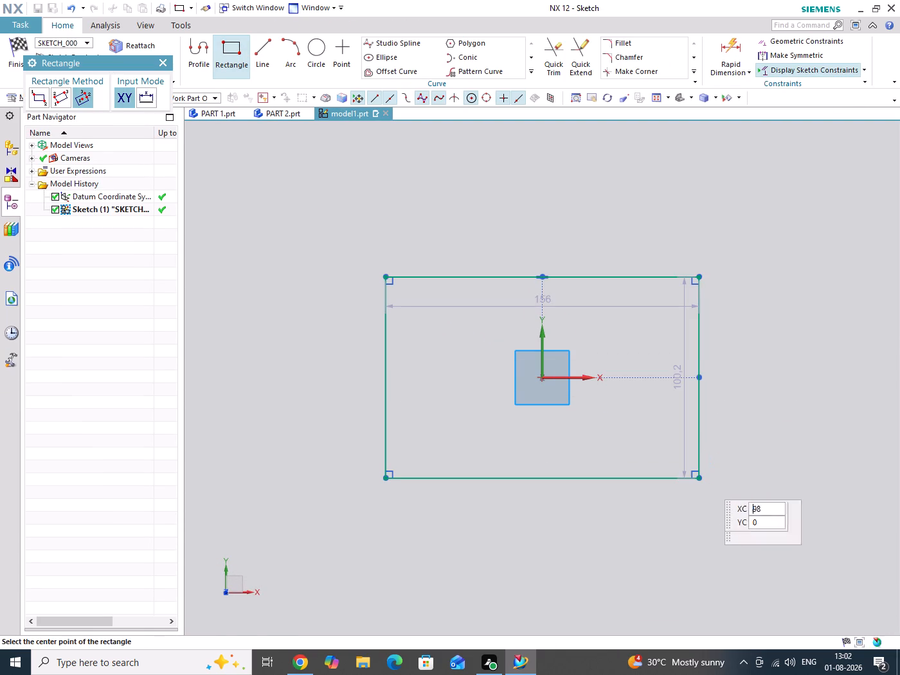
{"action": "middle_click", "coordinate": [781, 377]}
Set the rectangle's width to 300 mm and its height to 180 mm.
{"action": "left_click_drag", "start_coordinate": [575, 301], "coordinate": [584, 527]}
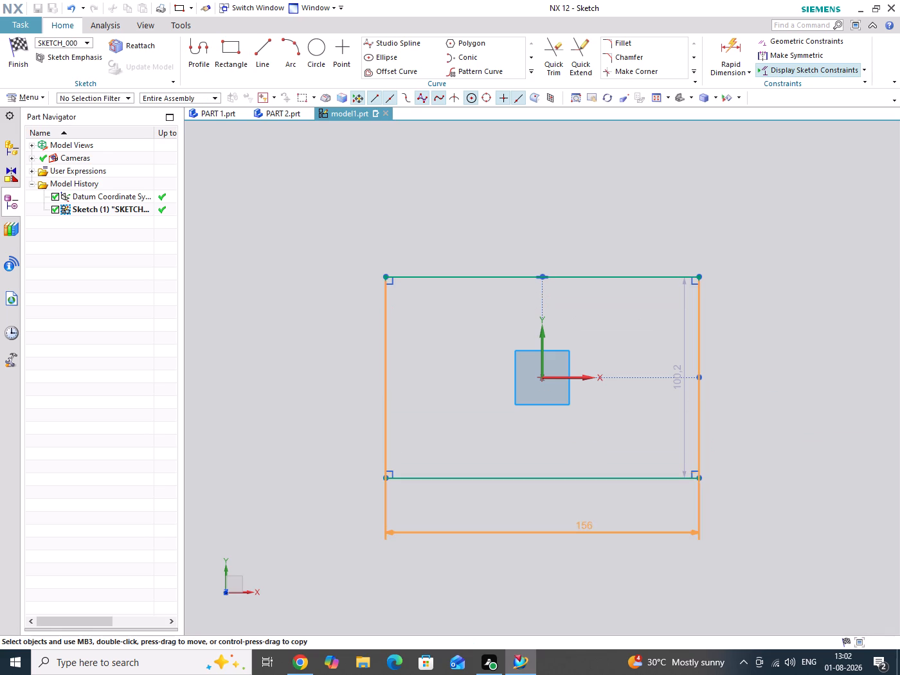
{"action": "left_click_drag", "start_coordinate": [584, 527], "coordinate": [577, 533]}
{"action": "double_click", "coordinate": [579, 537]}
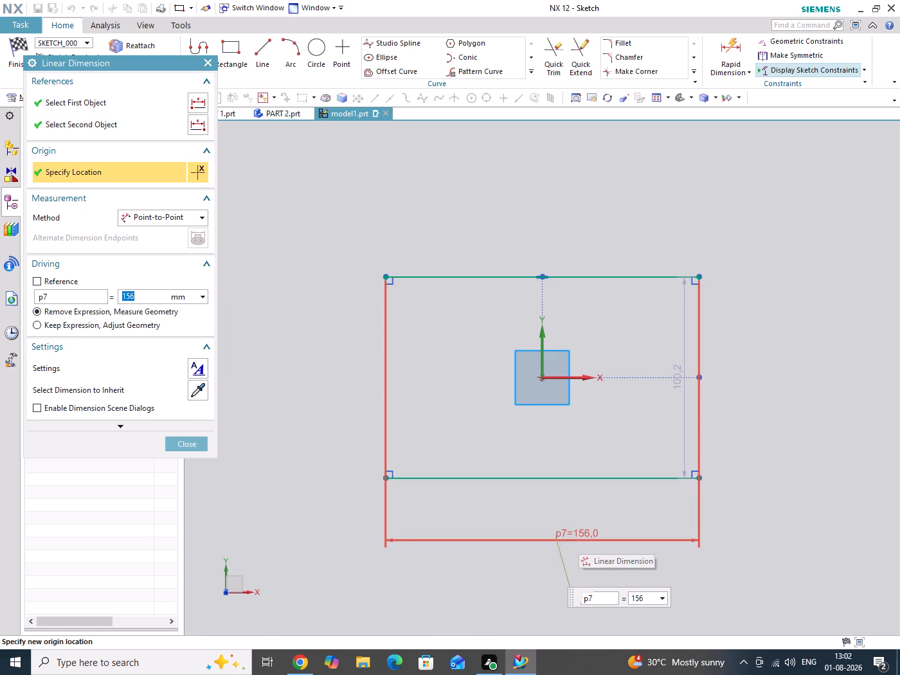
{"action": "type", "text": "300"}
{"action": "key", "text": "Return"}
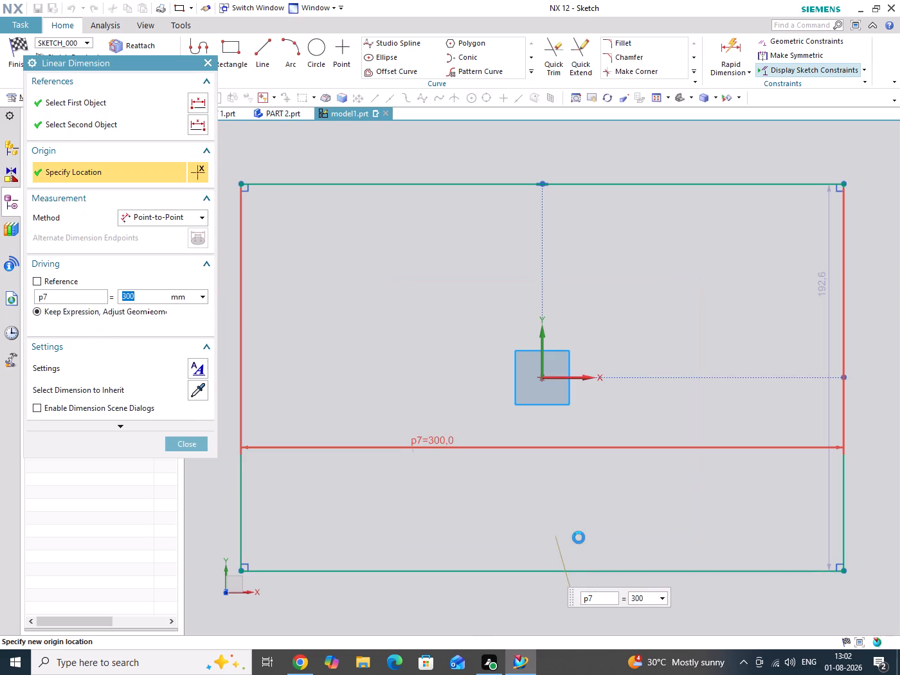
{"action": "scroll", "coordinate": [453, 467], "scroll_direction": "down", "scroll_amount": 3}
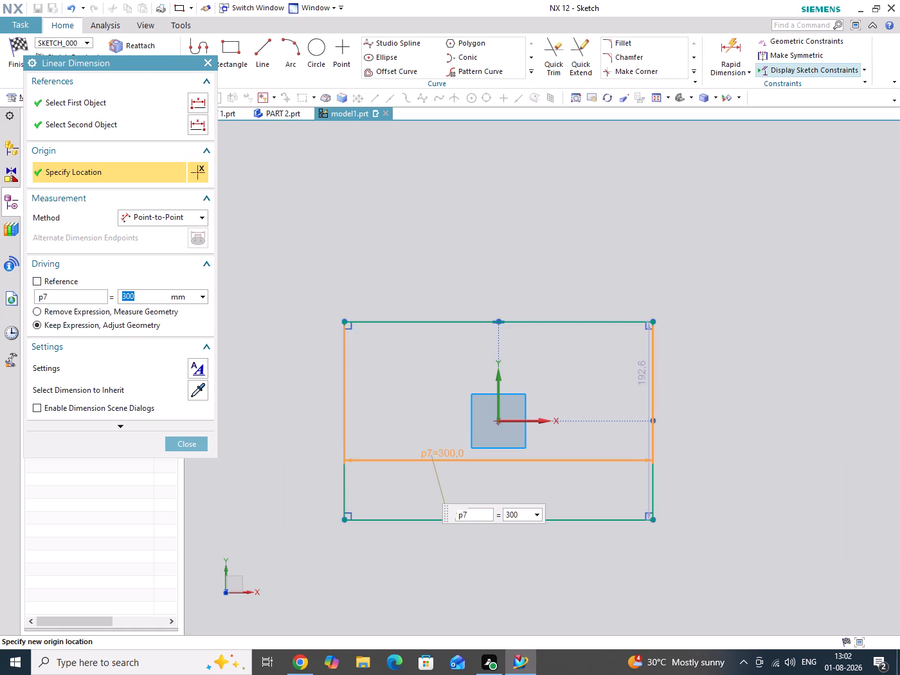
{"action": "double_click", "coordinate": [642, 372]}
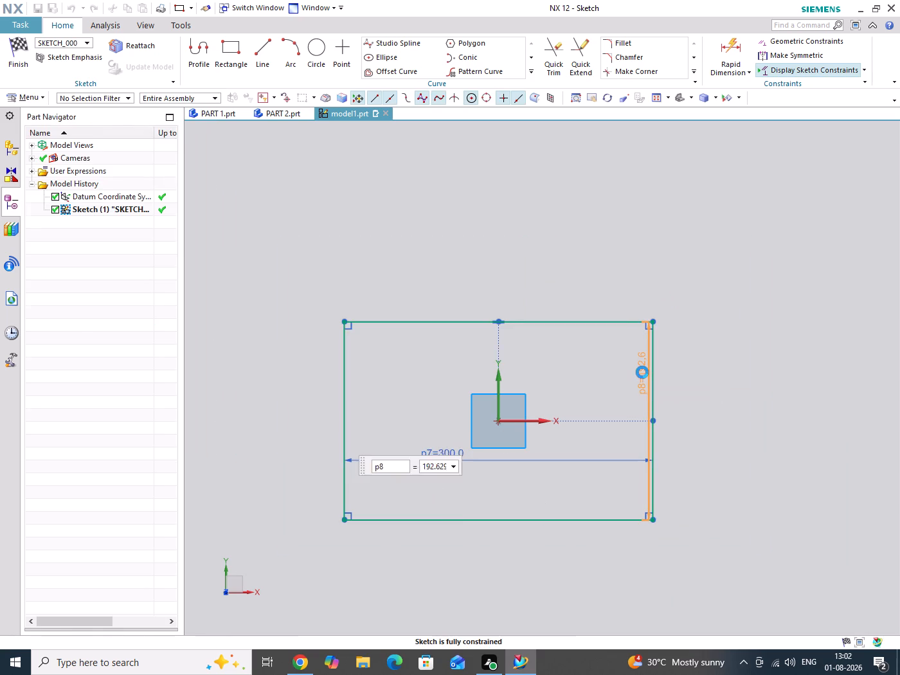
{"action": "type", "text": "180"}
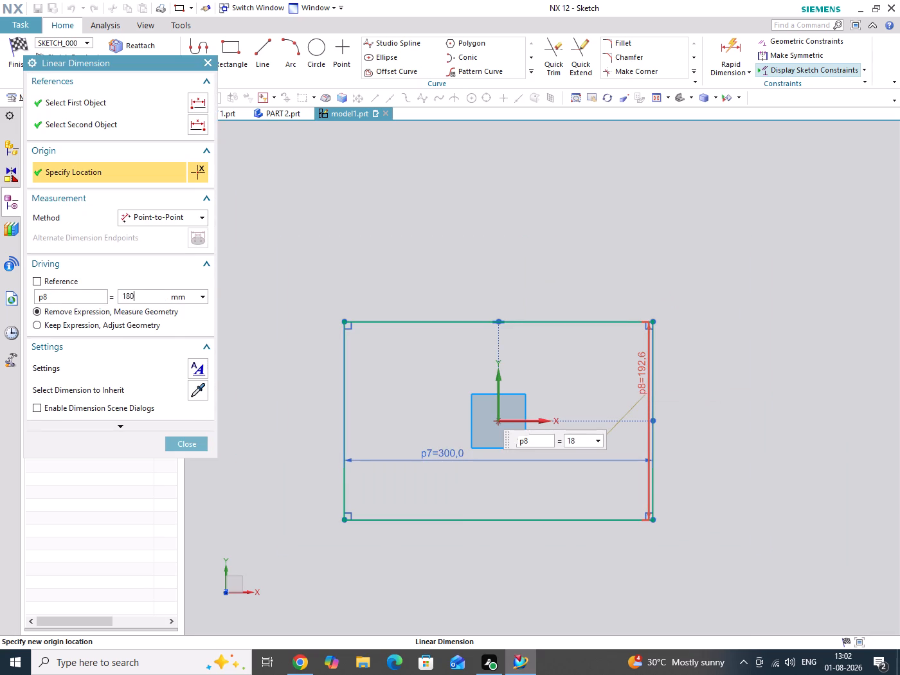
{"action": "key", "text": "Return"}
{"action": "left_click", "coordinate": [172, 448]}
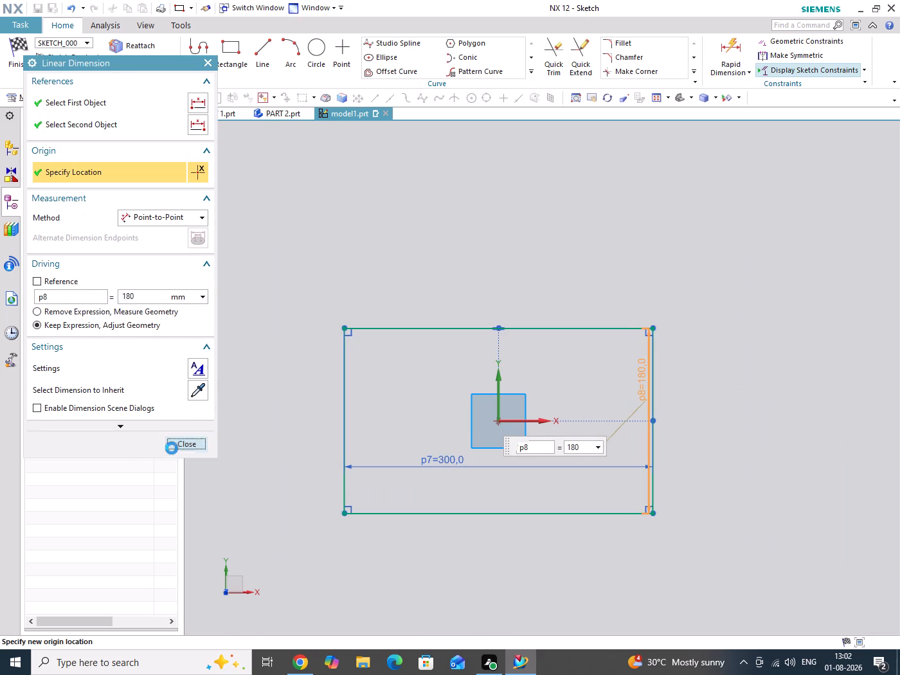
{"action": "left_click_drag", "start_coordinate": [697, 318], "coordinate": [719, 405]}
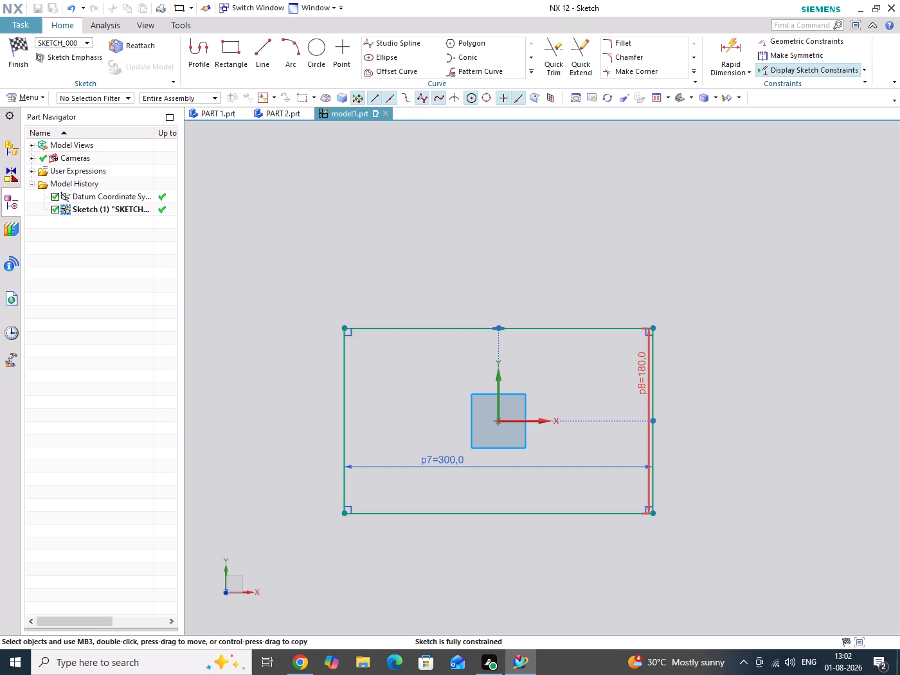
Move the height and width dimensions outside the rectangle, beside its right edge and below its bottom edge.
{"action": "left_click_drag", "start_coordinate": [641, 386], "coordinate": [709, 433]}
{"action": "left_click_drag", "start_coordinate": [566, 466], "coordinate": [565, 541]}
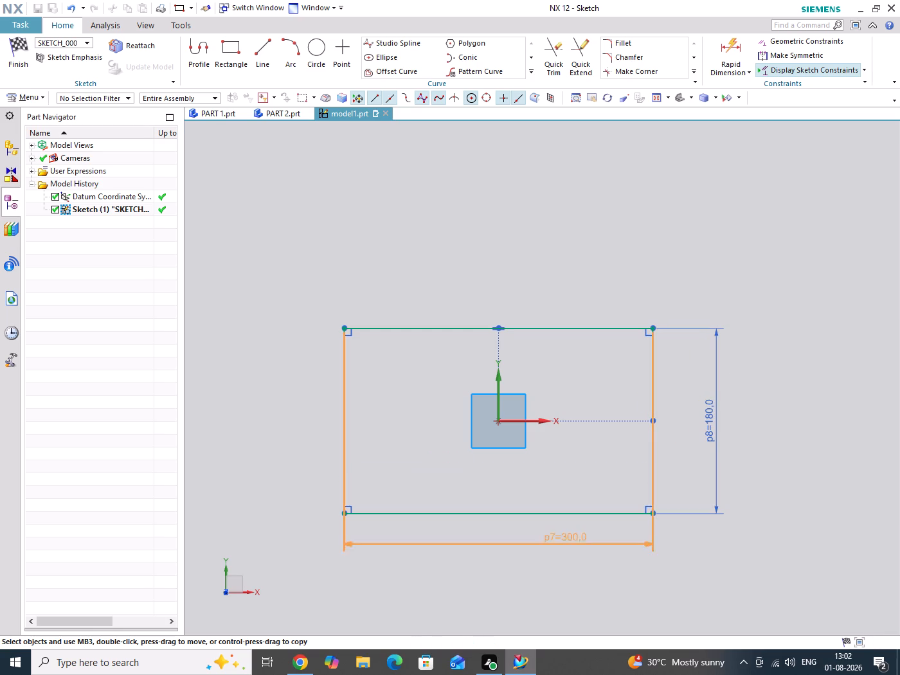
{"action": "left_click_drag", "start_coordinate": [565, 541], "coordinate": [568, 546]}
{"action": "left_click_drag", "start_coordinate": [563, 269], "coordinate": [609, 291]}
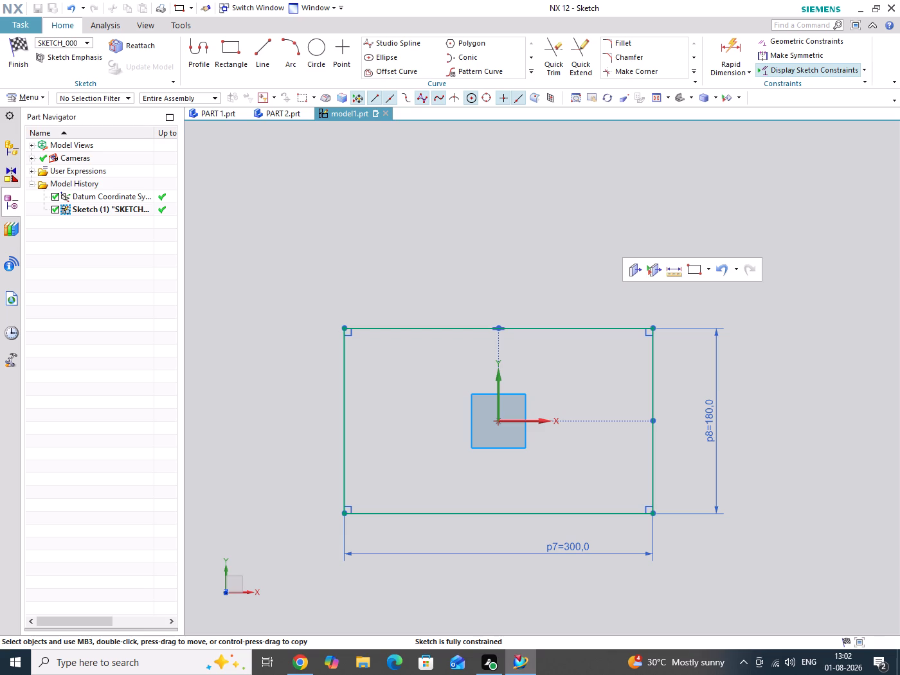
Fillet all four corners of the rectangle with a 10 mm radius.
{"action": "key", "text": "f"}
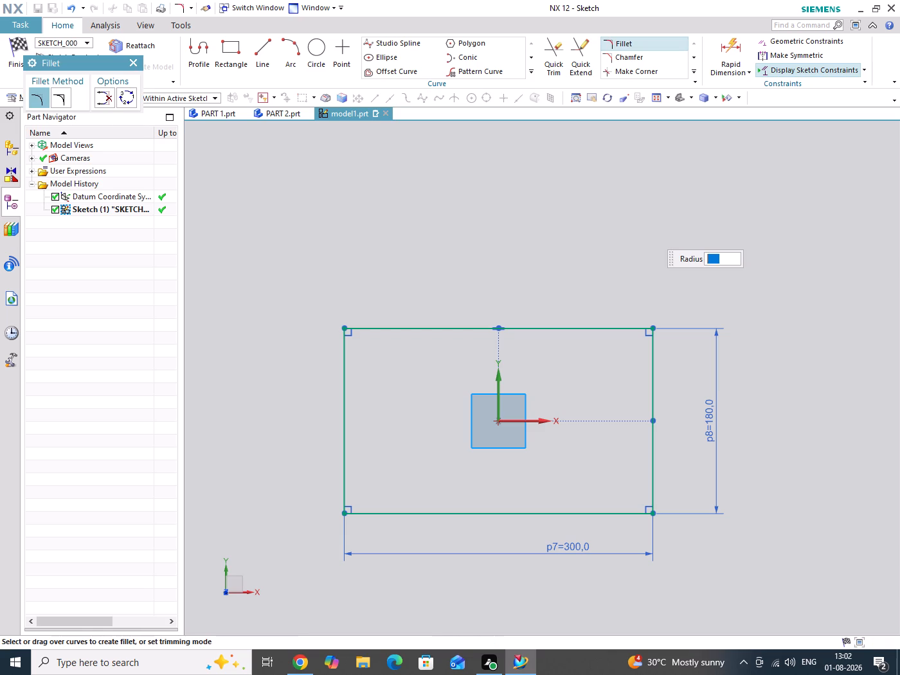
{"action": "type", "text": "10"}
{"action": "key", "text": "Return"}
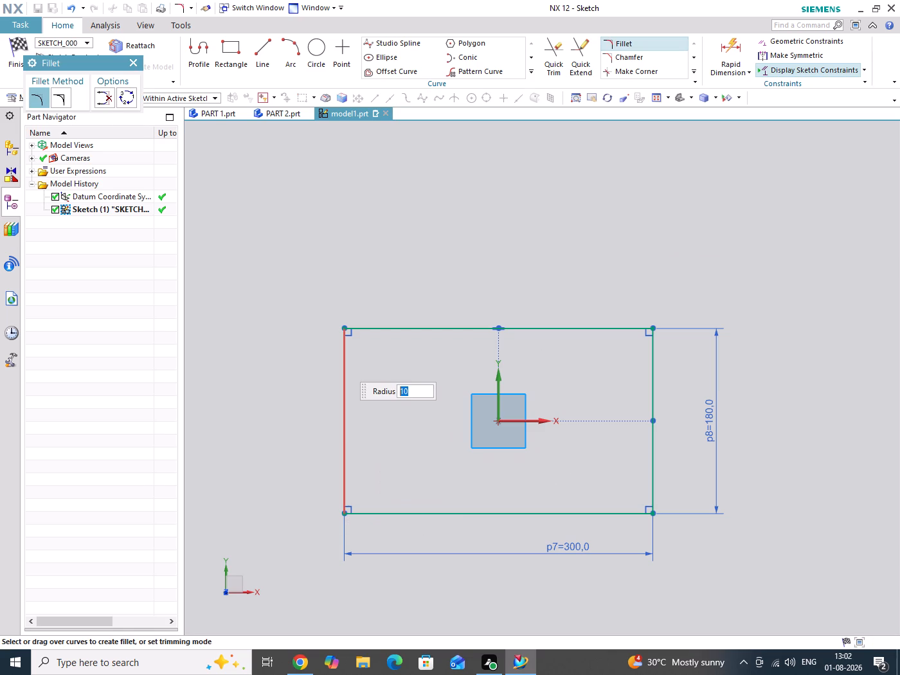
{"action": "left_click", "coordinate": [348, 352]}
{"action": "left_click", "coordinate": [382, 331]}
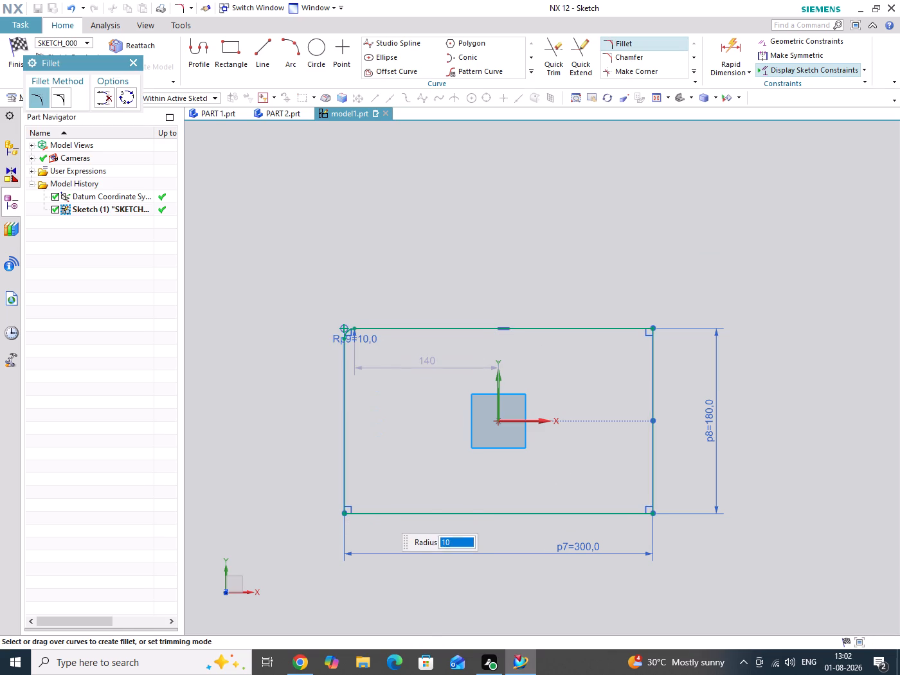
{"action": "left_click", "coordinate": [380, 512]}
{"action": "left_click", "coordinate": [341, 471]}
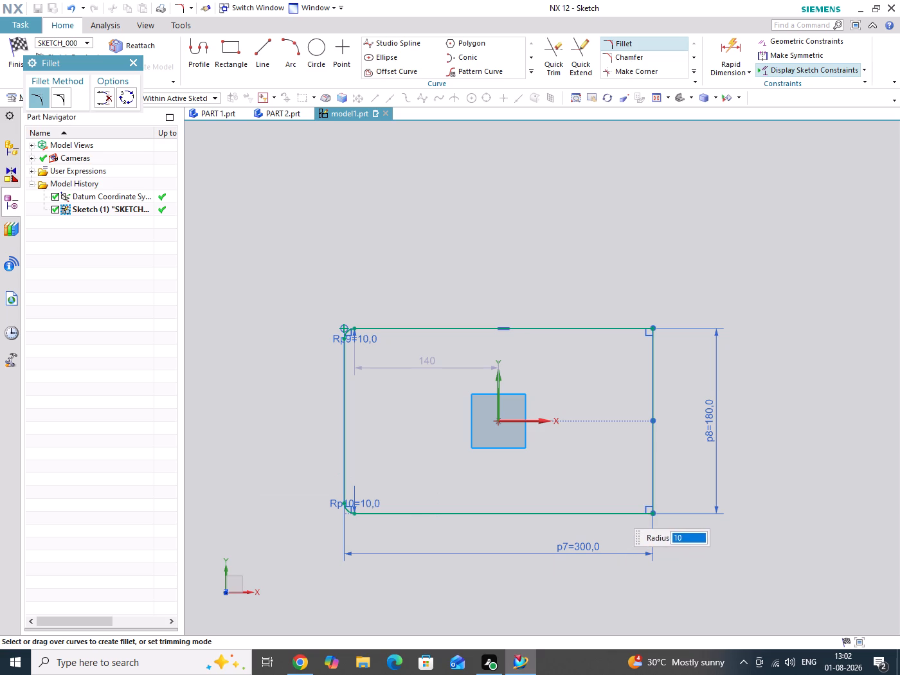
{"action": "left_click", "coordinate": [613, 507]}
{"action": "left_click", "coordinate": [660, 471]}
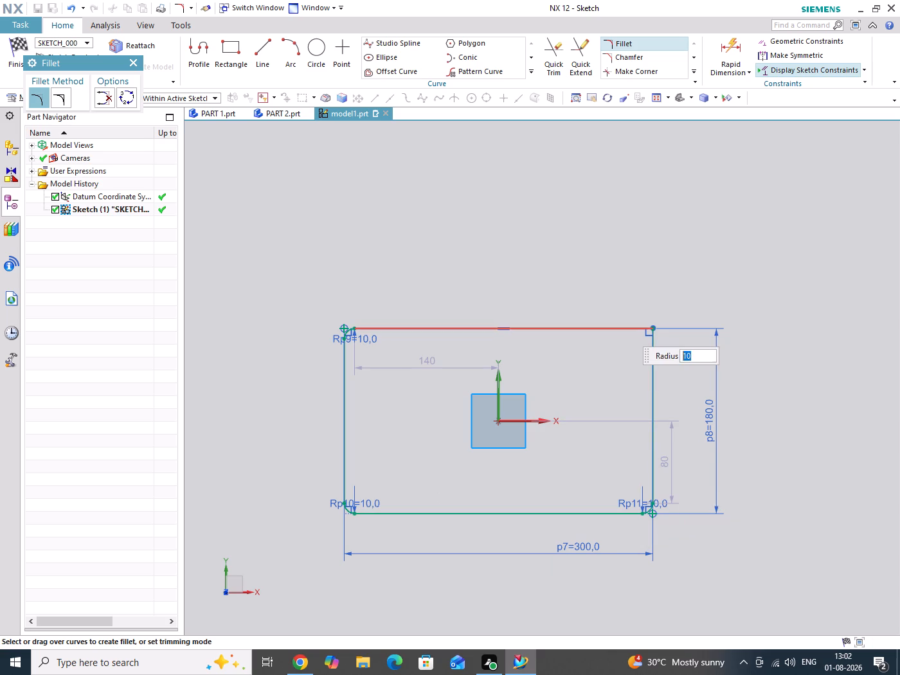
{"action": "left_click", "coordinate": [620, 328]}
{"action": "left_click", "coordinate": [659, 367]}
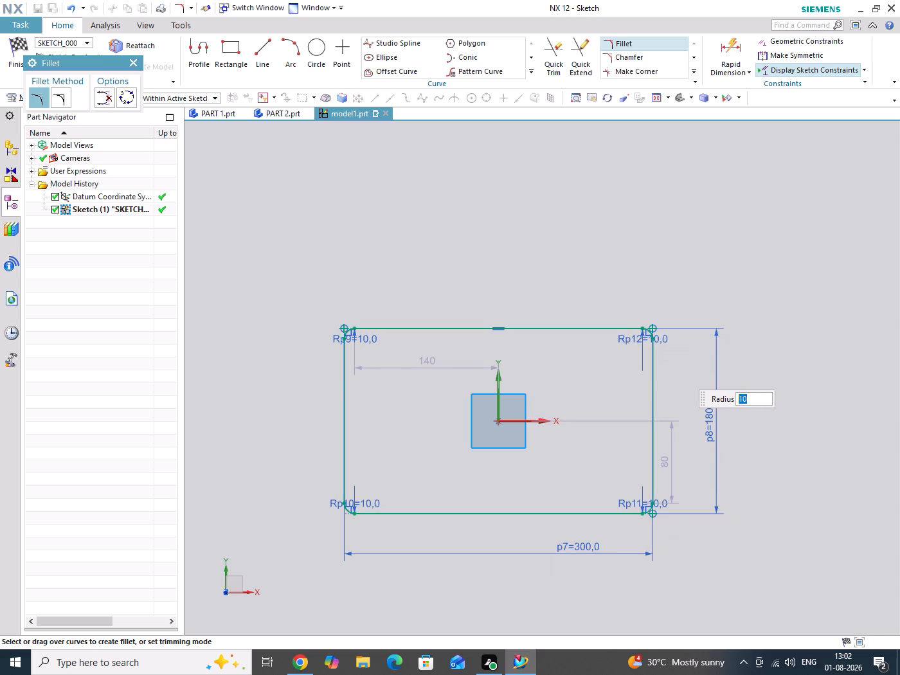
Finish the sketch and extrude the rounded rectangle 25 mm into a solid plate.
{"action": "key", "text": "ctrl+q"}
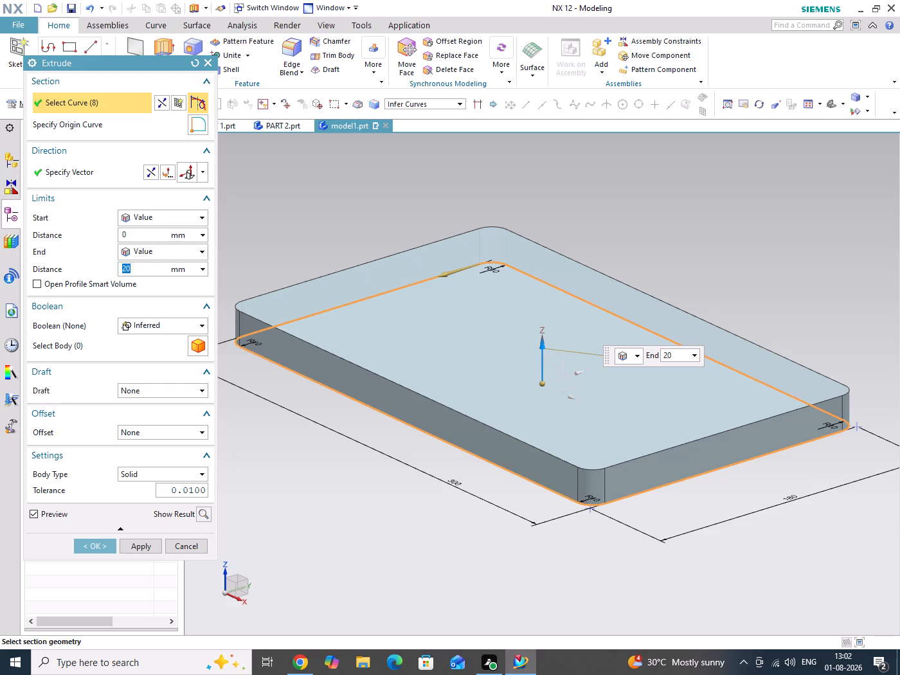
{"action": "type", "text": "25"}
{"action": "key", "text": "Return"}
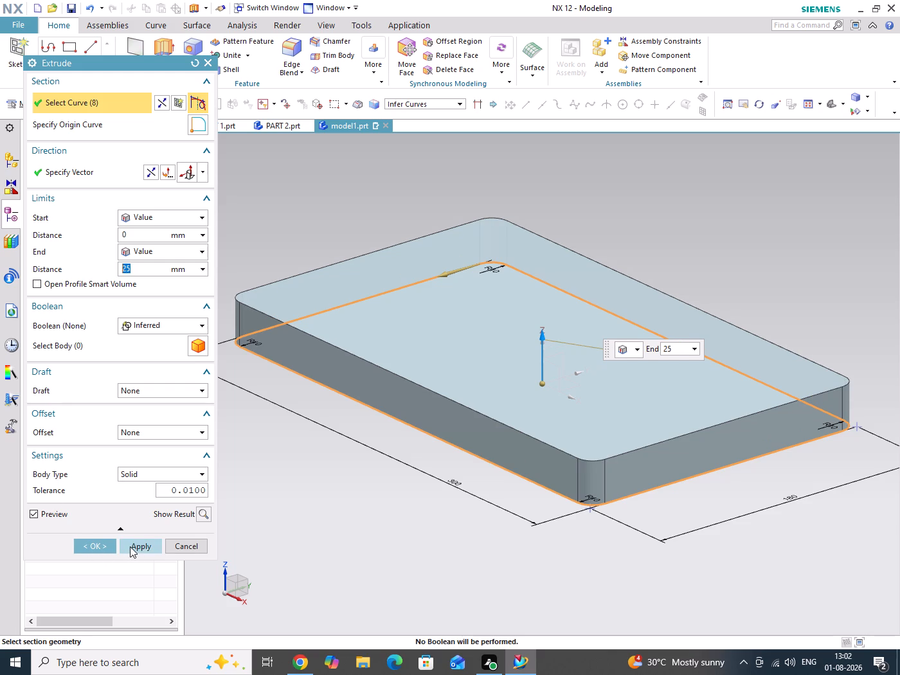
{"action": "left_click", "coordinate": [86, 550]}
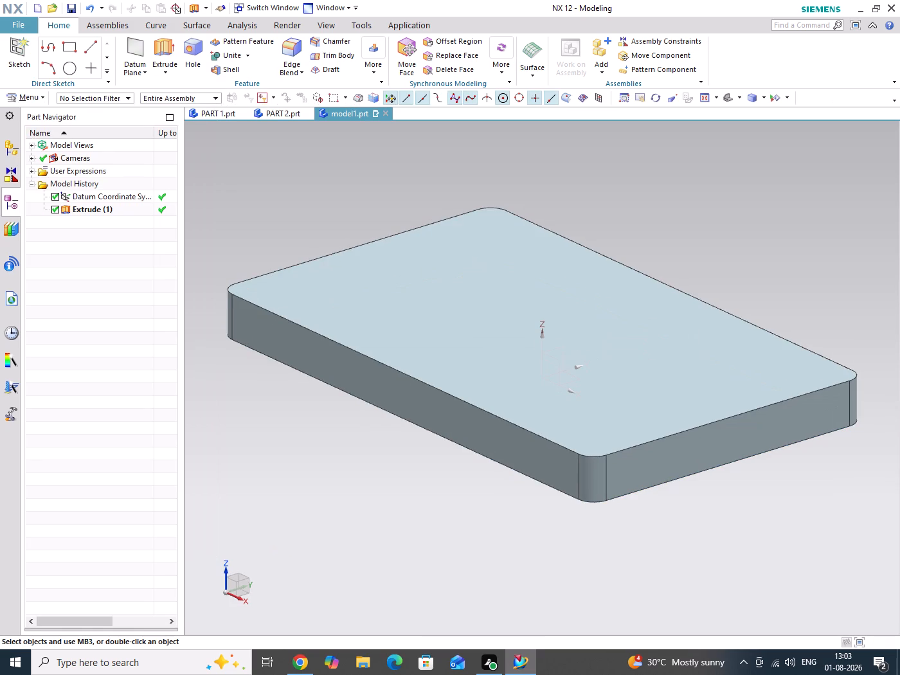
{"action": "key", "text": "End"}
{"action": "scroll", "coordinate": [546, 393], "scroll_direction": "down", "scroll_amount": 5}
{"action": "scroll", "coordinate": [603, 404], "scroll_direction": "up", "scroll_amount": 2}
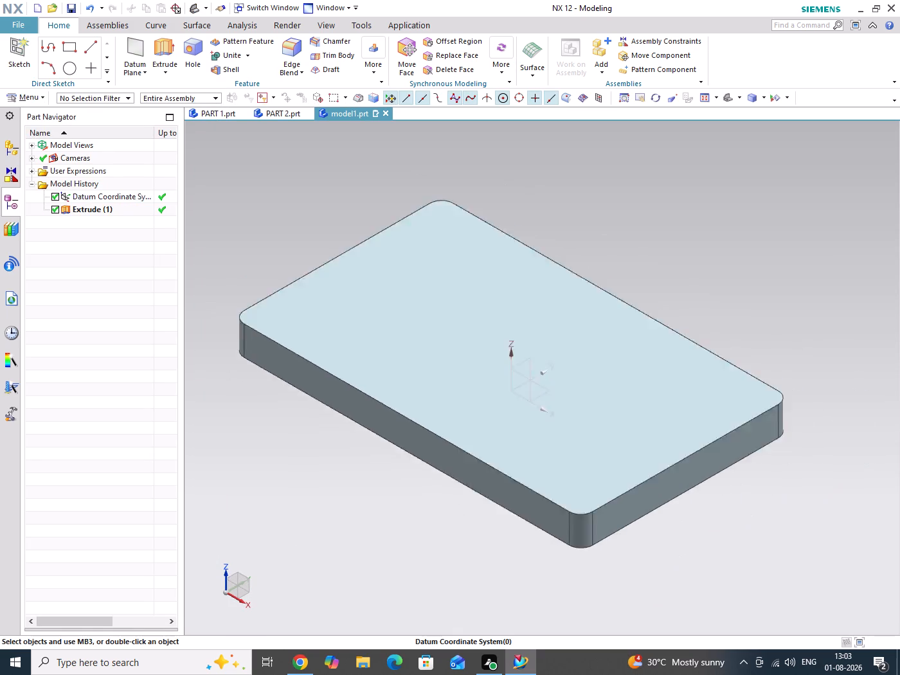
Save the plate part as PART 3 in the TRIANGULAR folder.
{"action": "key", "text": "ctrl+s"}
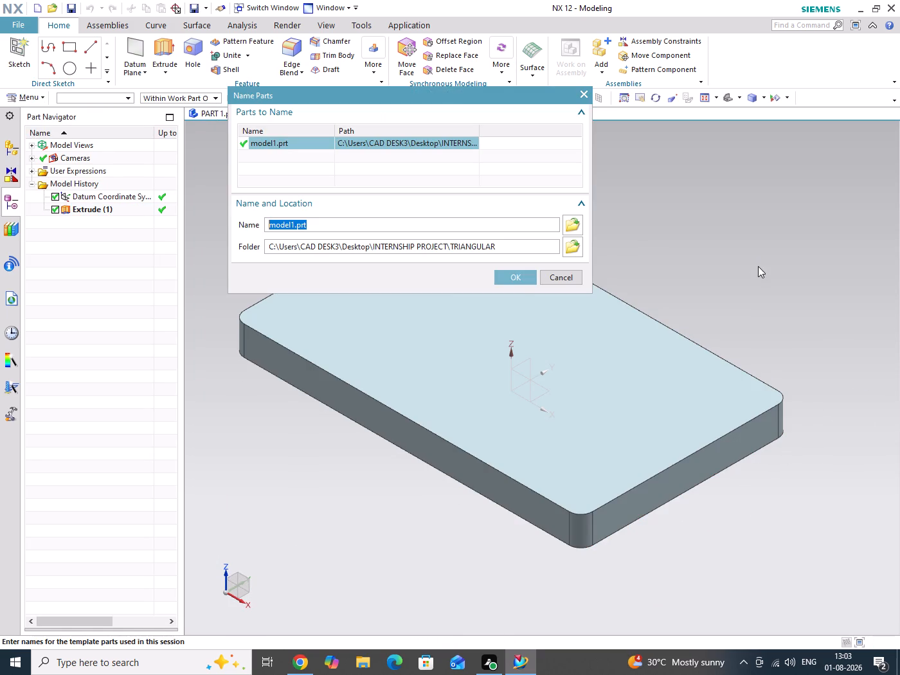
{"action": "left_click", "coordinate": [561, 281]}
{"action": "left_click", "coordinate": [18, 94]}
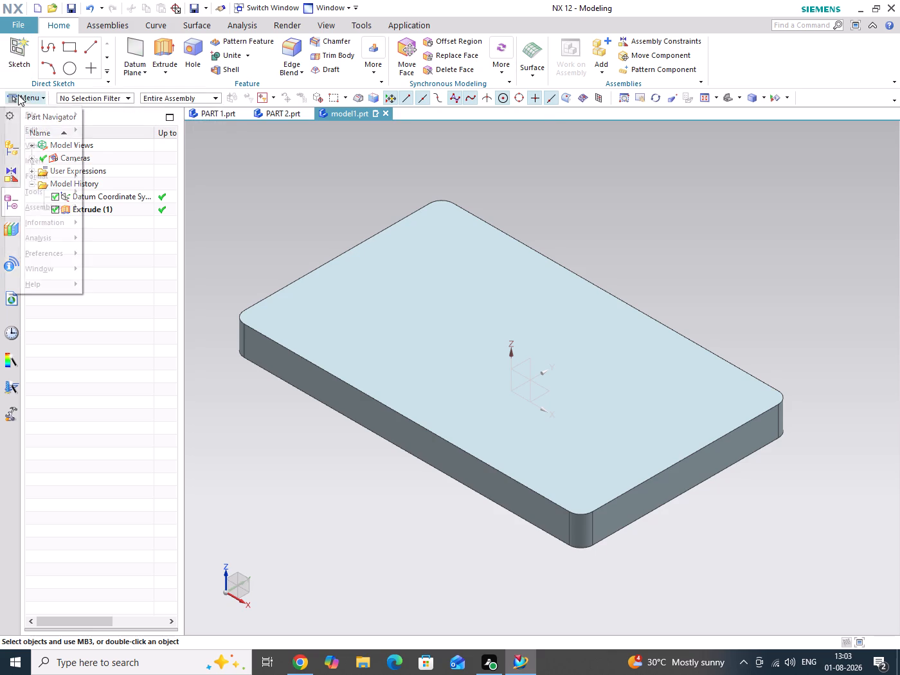
{"action": "left_click", "coordinate": [20, 26]}
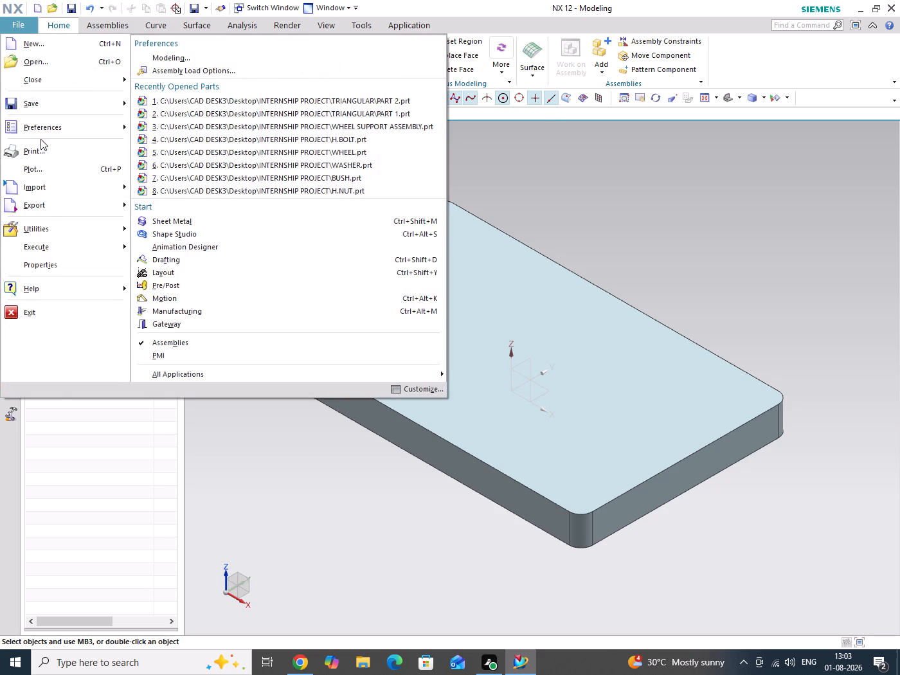
{"action": "left_click", "coordinate": [46, 110]}
{"action": "left_click", "coordinate": [178, 129]}
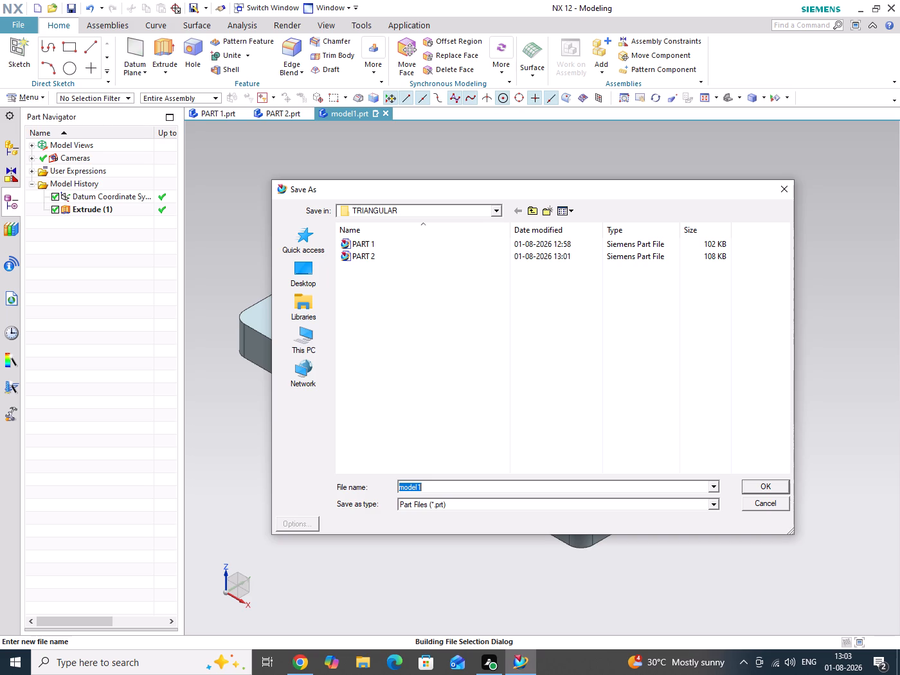
{"action": "type", "text": "PART"}
{"action": "key", "text": "space"}
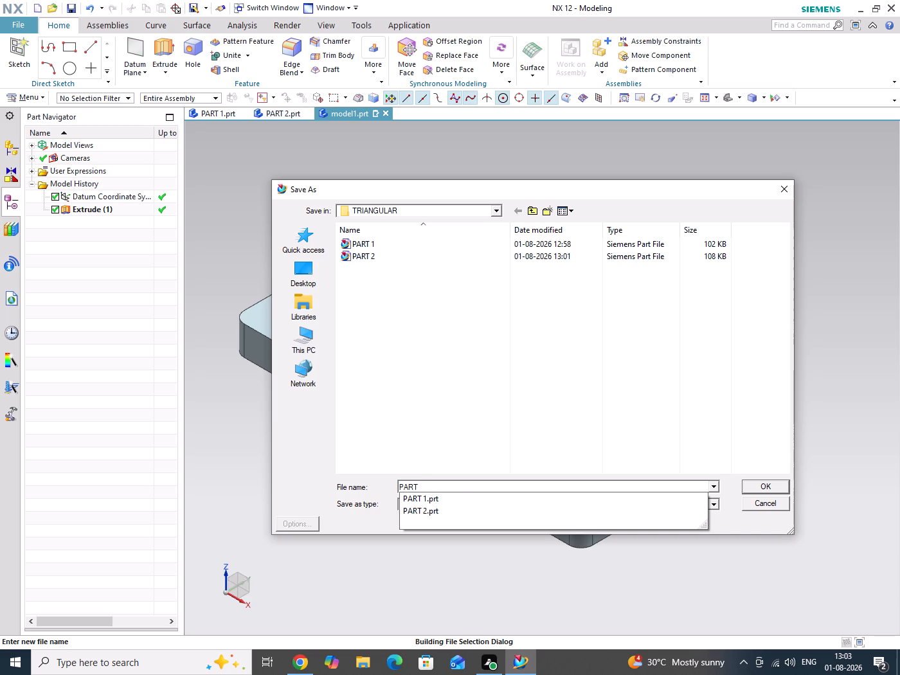
{"action": "key", "text": "3"}
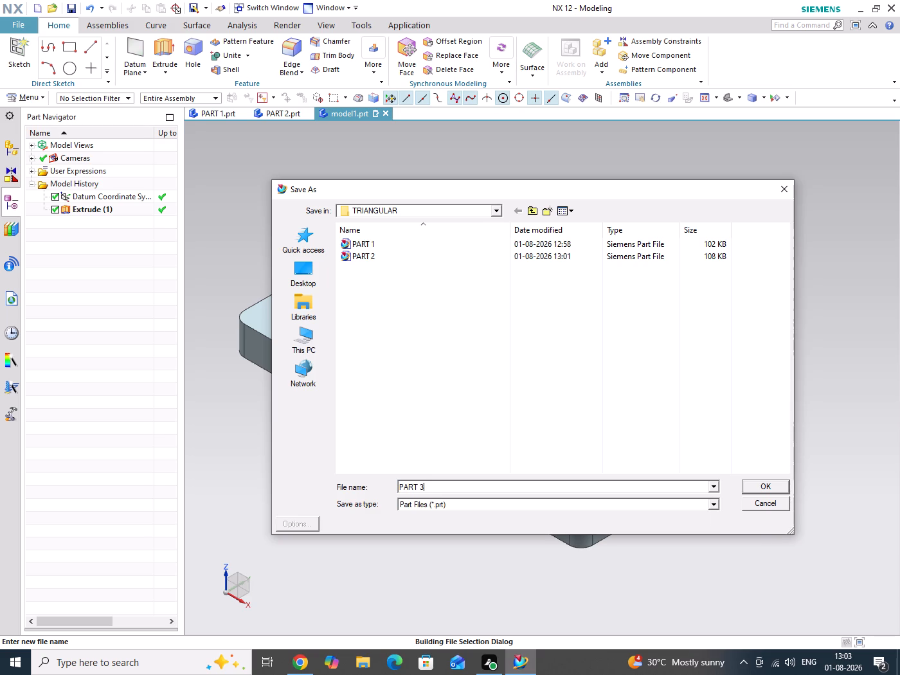
{"action": "key", "text": "Return"}
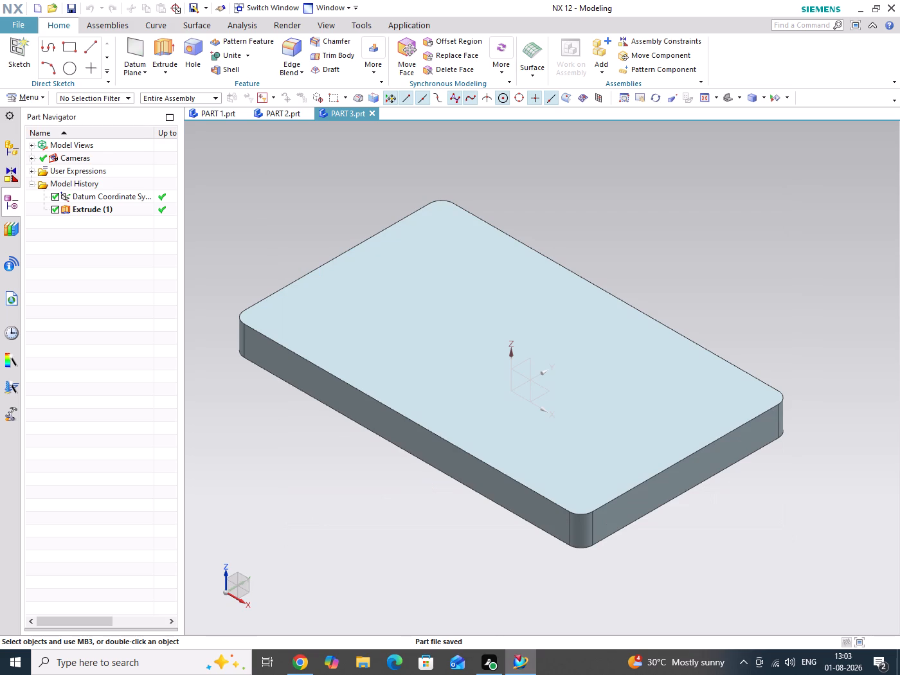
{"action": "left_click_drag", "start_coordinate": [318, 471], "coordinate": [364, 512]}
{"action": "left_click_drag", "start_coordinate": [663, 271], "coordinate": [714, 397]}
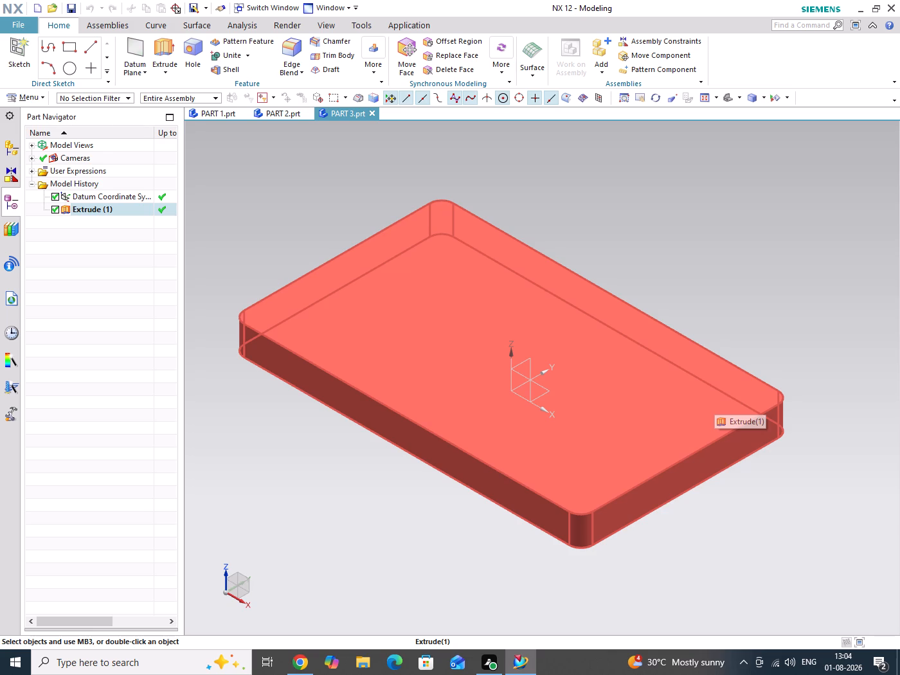
Start an extrude with a sketch on the plate's top face and draw a 20 mm diameter circle near the corner at the sketch origin.
{"action": "left_click", "coordinate": [159, 48]}
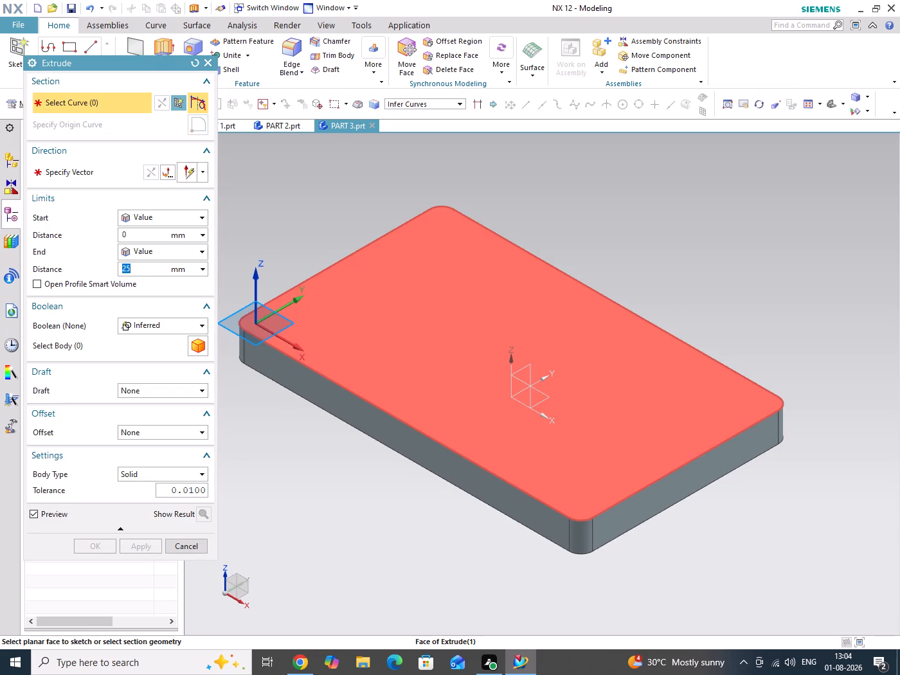
{"action": "left_click", "coordinate": [343, 321]}
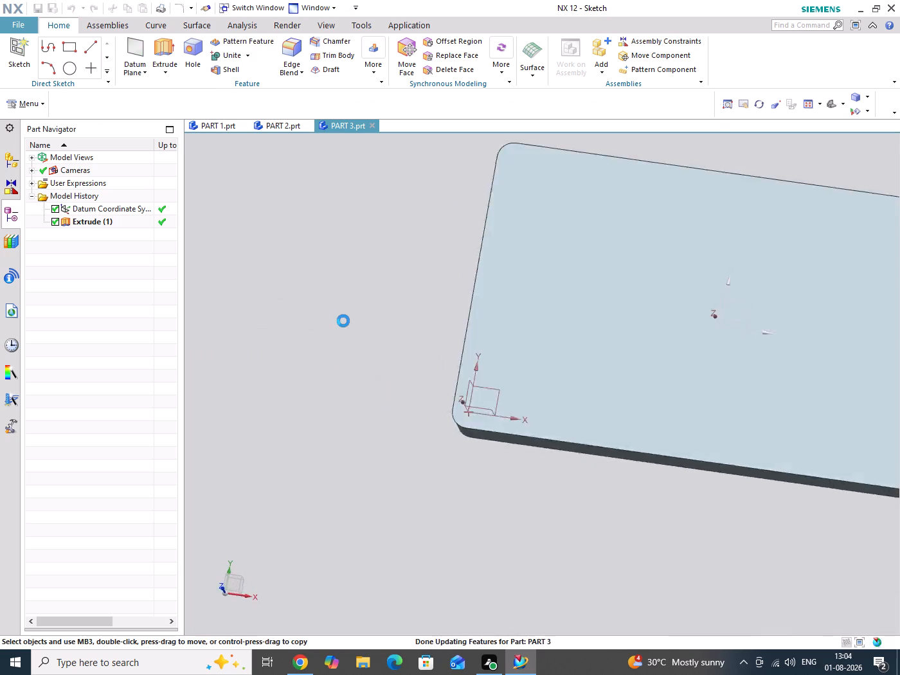
{"action": "scroll", "coordinate": [405, 348], "scroll_direction": "down", "scroll_amount": 3}
{"action": "scroll", "coordinate": [564, 308], "scroll_direction": "up", "scroll_amount": 2}
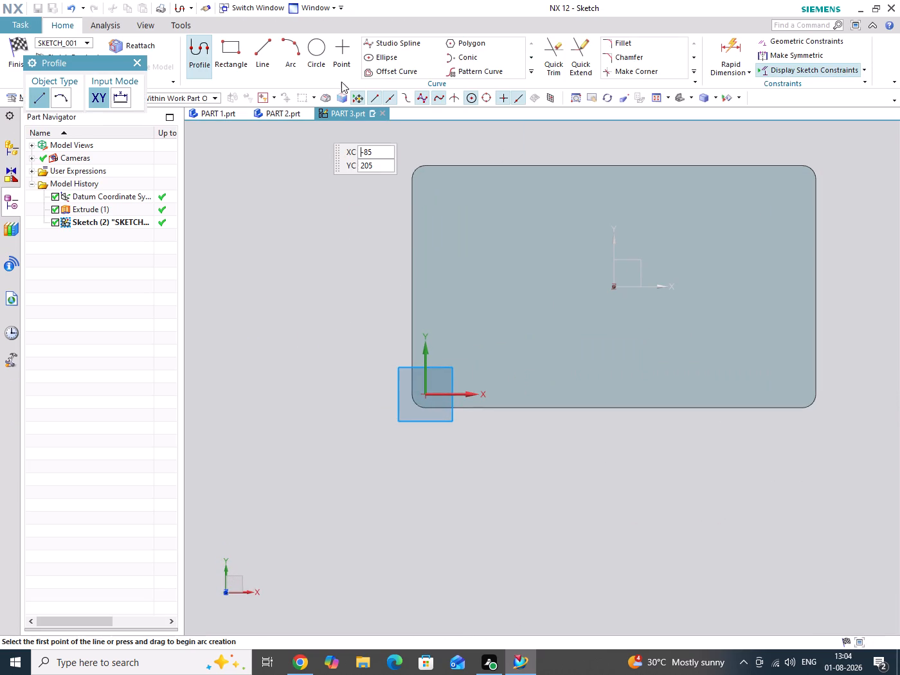
{"action": "left_click", "coordinate": [321, 47]}
{"action": "scroll", "coordinate": [481, 351], "scroll_direction": "up", "scroll_amount": 3}
{"action": "left_click", "coordinate": [448, 359]}
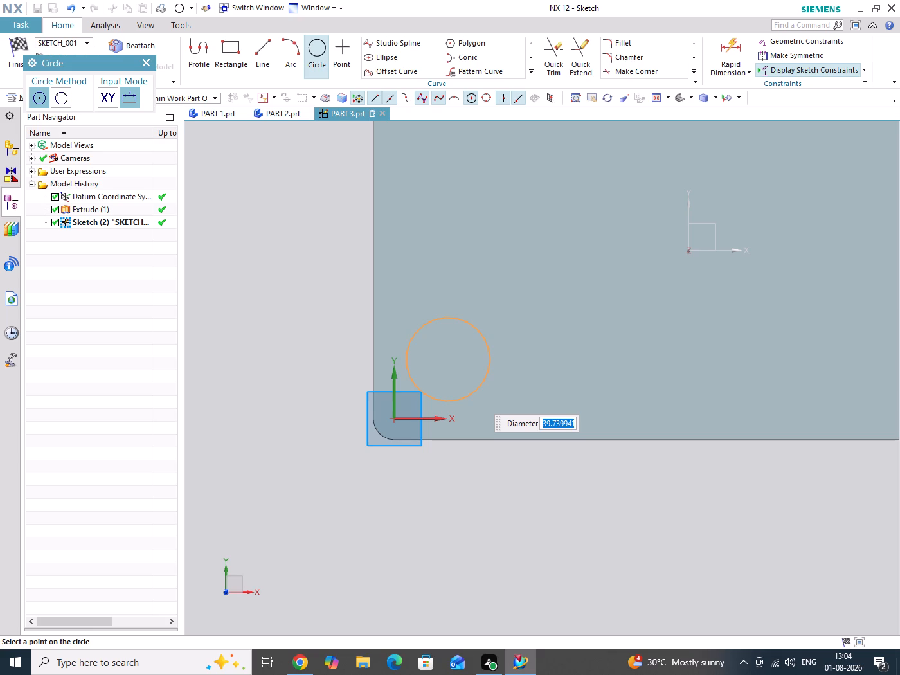
{"action": "type", "text": "20"}
{"action": "key", "text": "Return"}
{"action": "middle_click", "coordinate": [534, 324]}
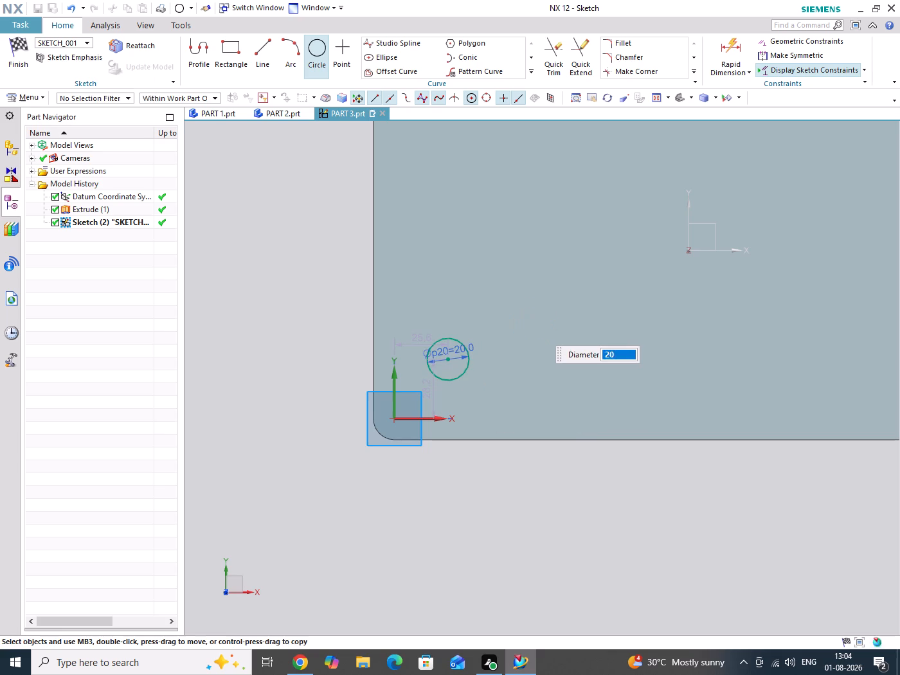
Set the circle centre's horizontal and vertical distances from the sketch axes to 25 mm each.
{"action": "scroll", "coordinate": [285, 355], "scroll_direction": "down", "scroll_amount": 4}
{"action": "scroll", "coordinate": [390, 330], "scroll_direction": "up", "scroll_amount": 2}
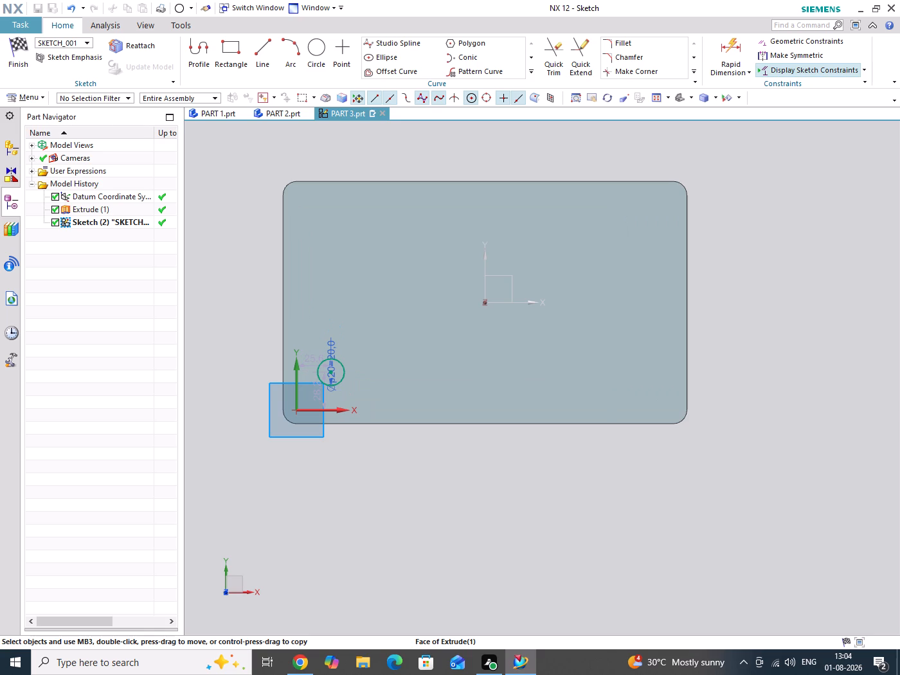
{"action": "scroll", "coordinate": [231, 364], "scroll_direction": "up", "scroll_amount": 4}
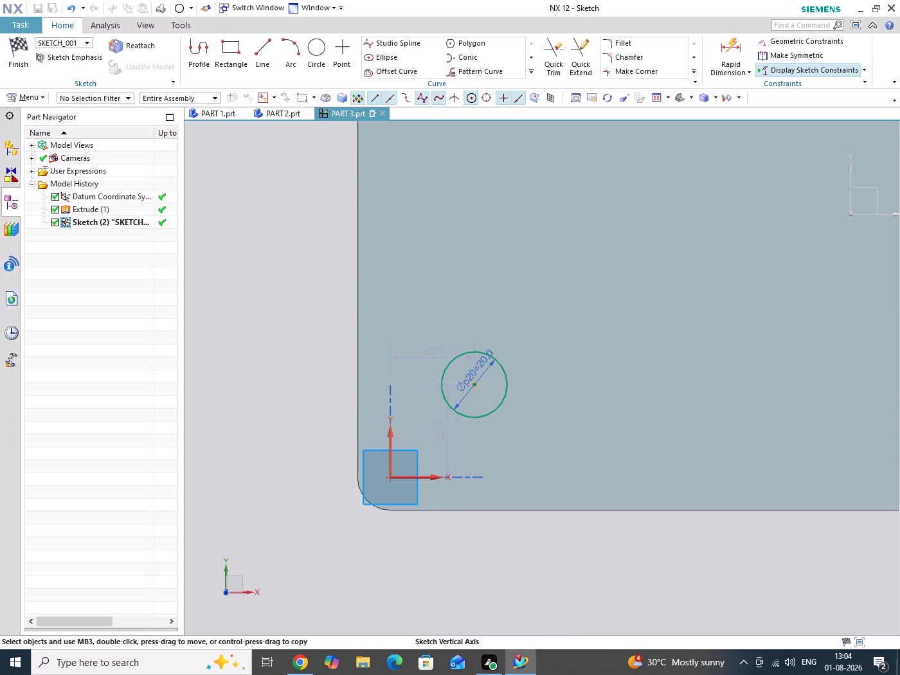
{"action": "double_click", "coordinate": [435, 356]}
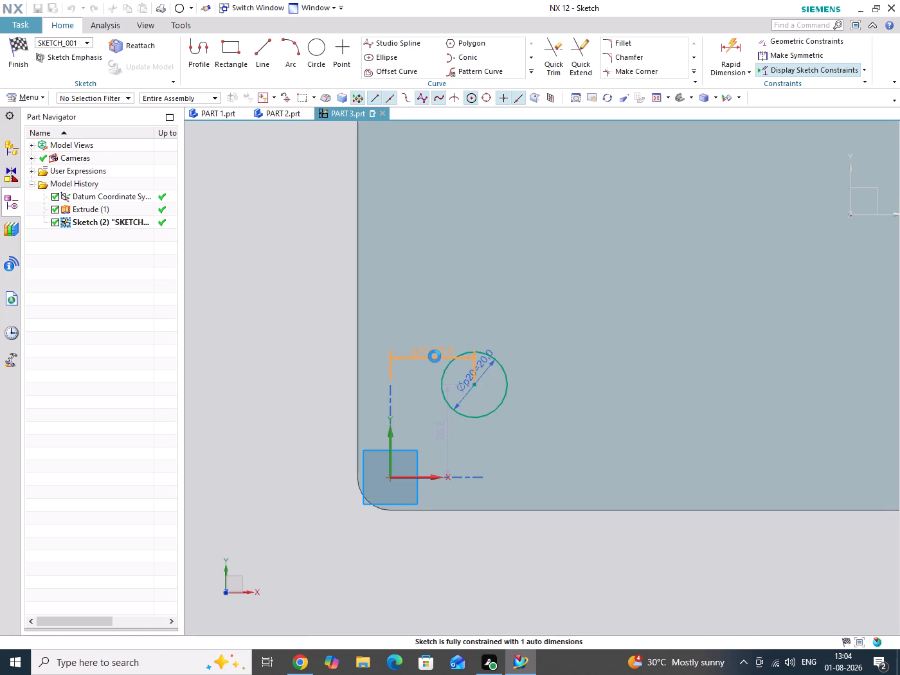
{"action": "type", "text": "25"}
{"action": "key", "text": "Return"}
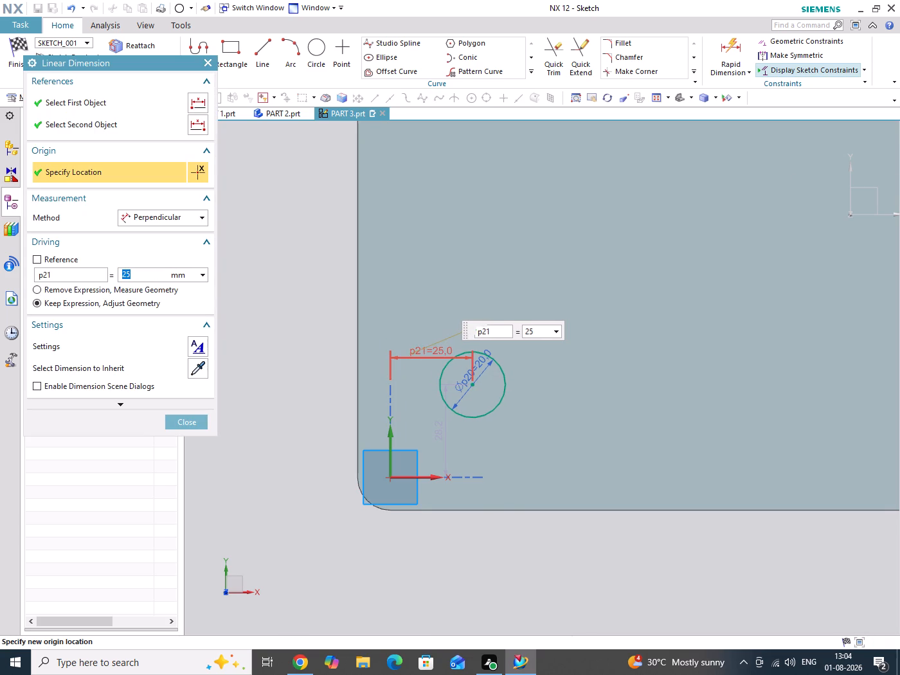
{"action": "double_click", "coordinate": [438, 438]}
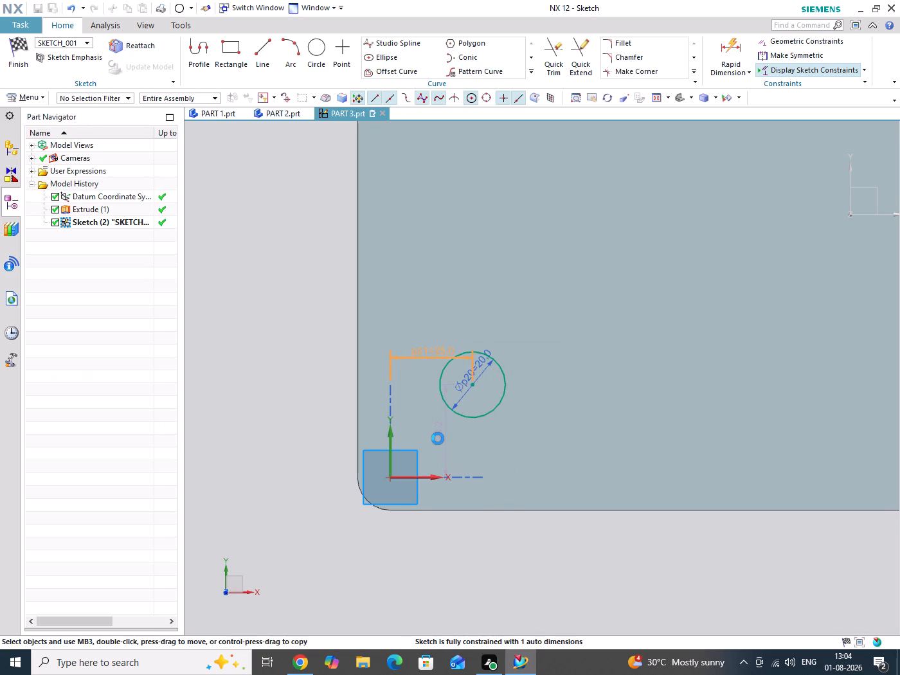
{"action": "type", "text": "25"}
{"action": "key", "text": "Return"}
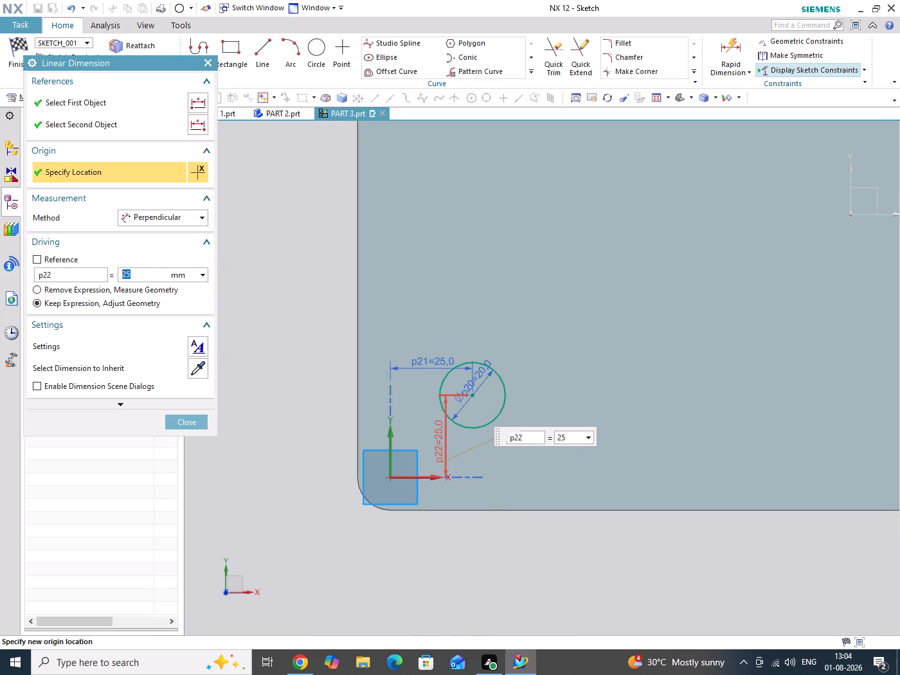
{"action": "left_click", "coordinate": [199, 422]}
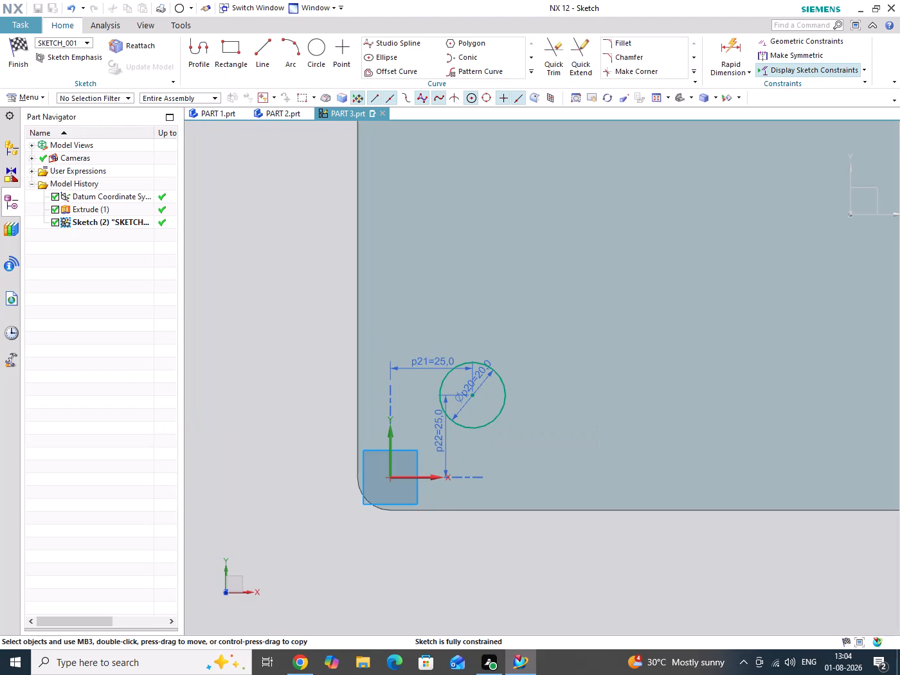
Finish the sketch and extrude the circle 25 mm in the reversed direction to cut a through hole in the plate.
{"action": "key", "text": "ctrl+q"}
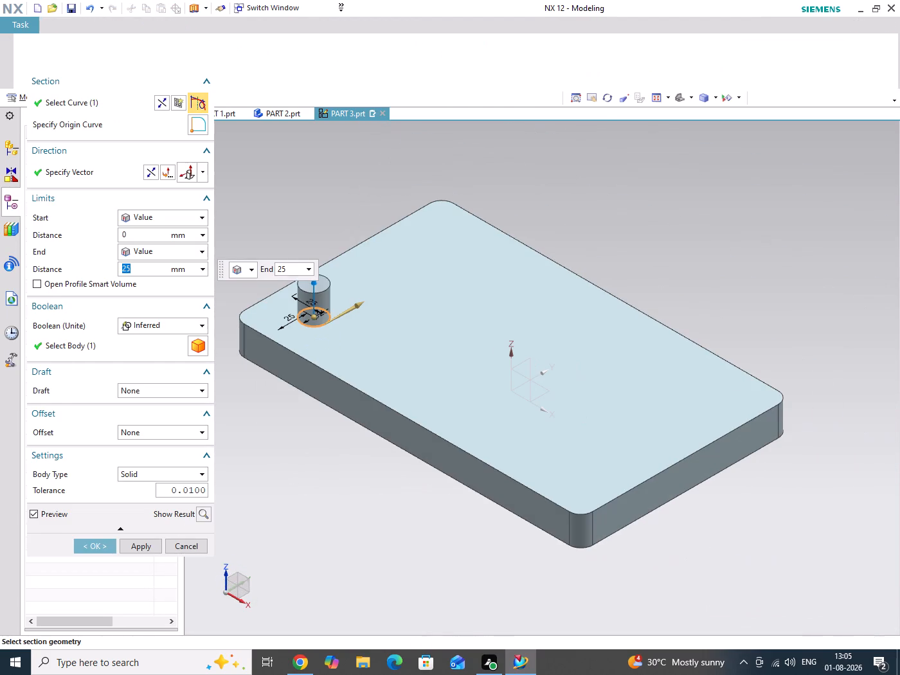
{"action": "left_click", "coordinate": [156, 177]}
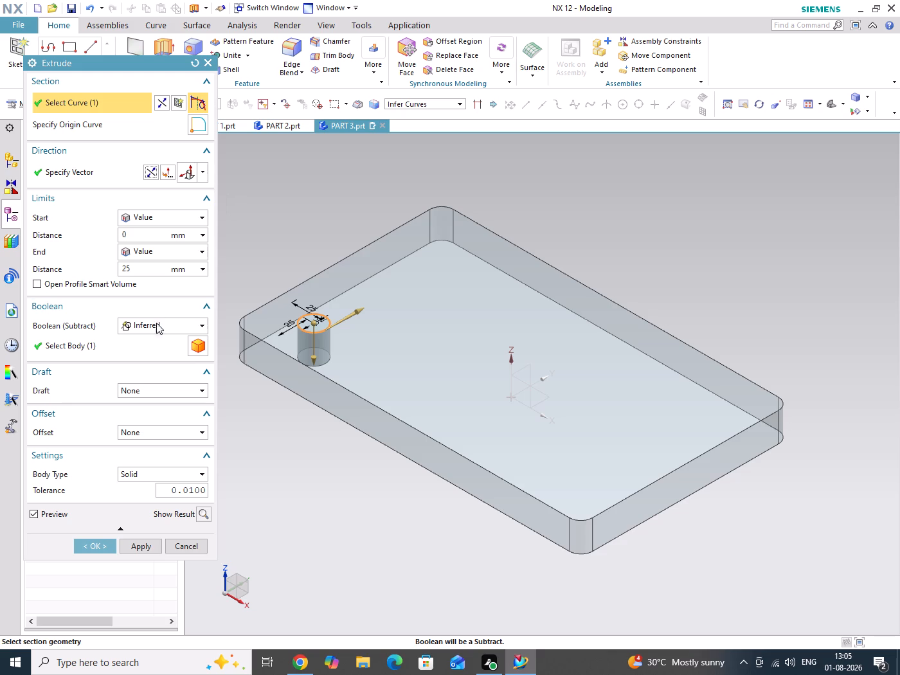
{"action": "left_click", "coordinate": [204, 521]}
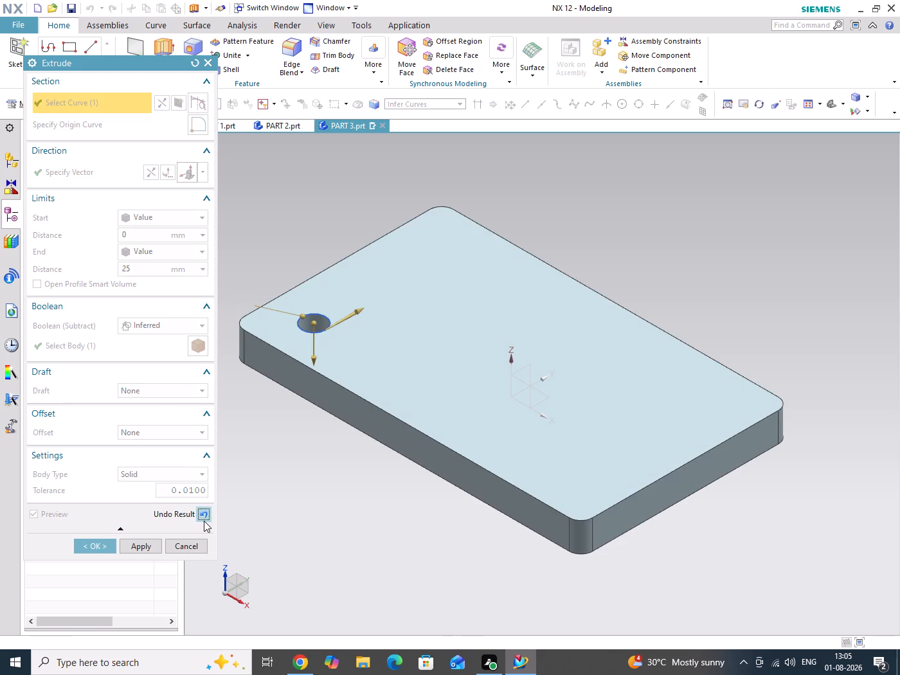
{"action": "middle_click_drag", "start_coordinate": [410, 444], "coordinate": [420, 454]}
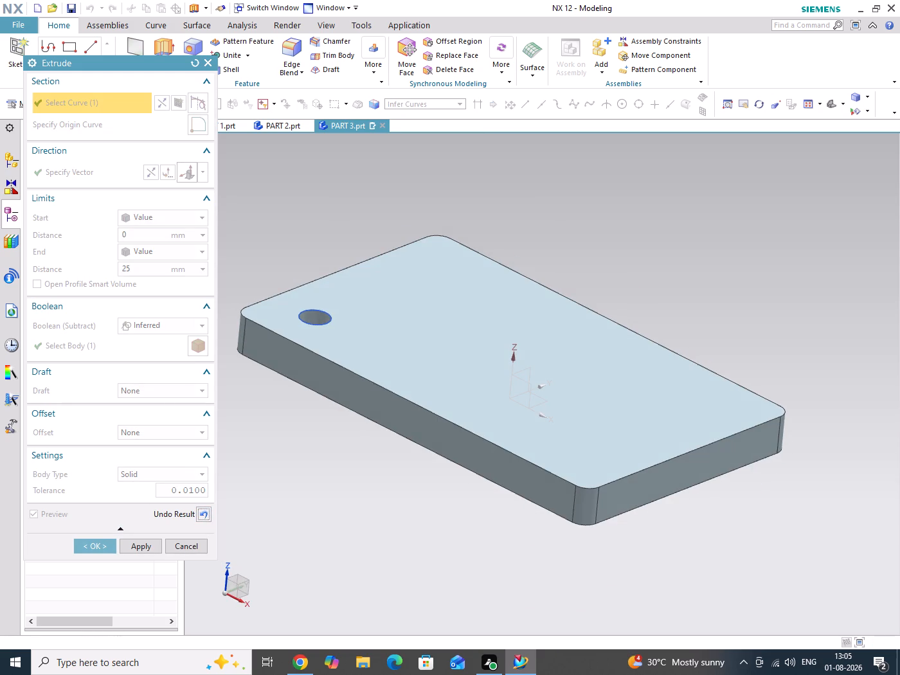
{"action": "left_click", "coordinate": [95, 545]}
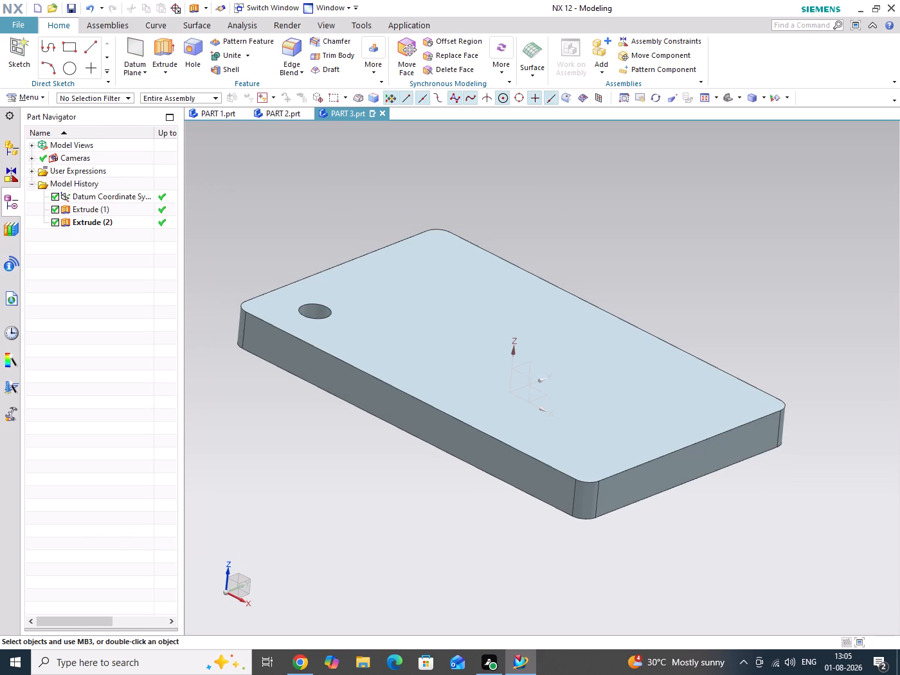
{"action": "key", "text": "End"}
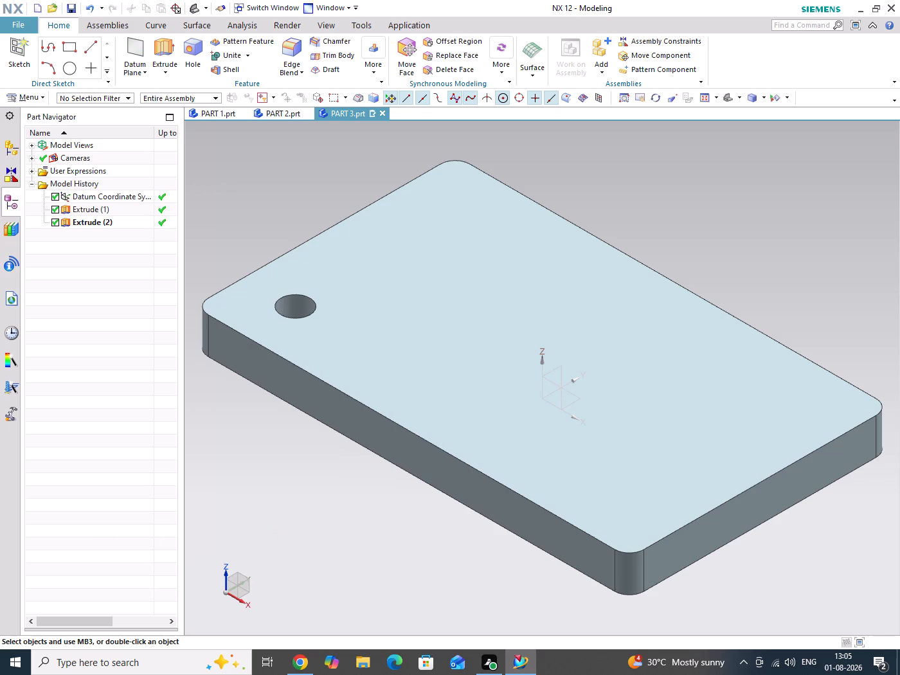
Save the PART 3 file.
{"action": "key", "text": "ctrl+s"}
Start a linear Pattern Feature of the hole along X and Y, with a count of 3 in direction 1.
{"action": "scroll", "coordinate": [342, 494], "scroll_direction": "down", "scroll_amount": 3}
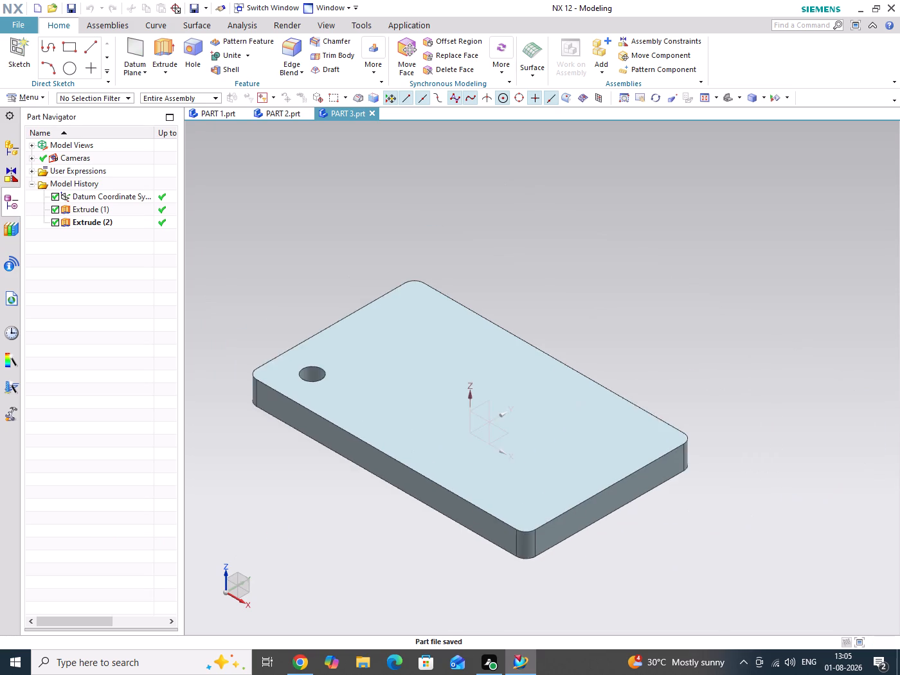
{"action": "scroll", "coordinate": [753, 401], "scroll_direction": "down", "scroll_amount": 4}
{"action": "scroll", "coordinate": [578, 493], "scroll_direction": "up", "scroll_amount": 3}
{"action": "scroll", "coordinate": [714, 421], "scroll_direction": "down", "scroll_amount": 2}
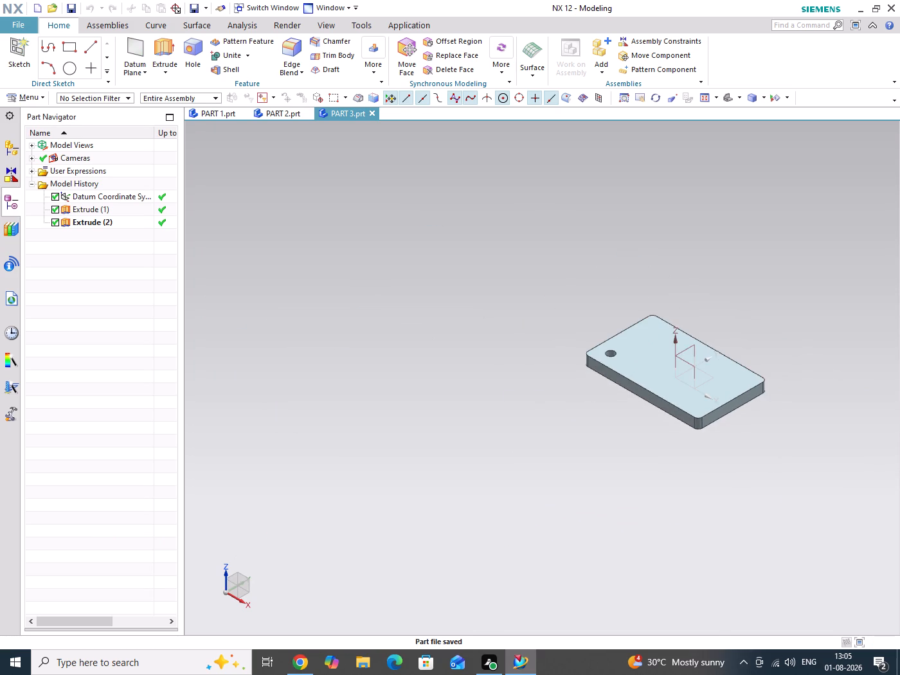
{"action": "scroll", "coordinate": [752, 379], "scroll_direction": "up", "scroll_amount": 5}
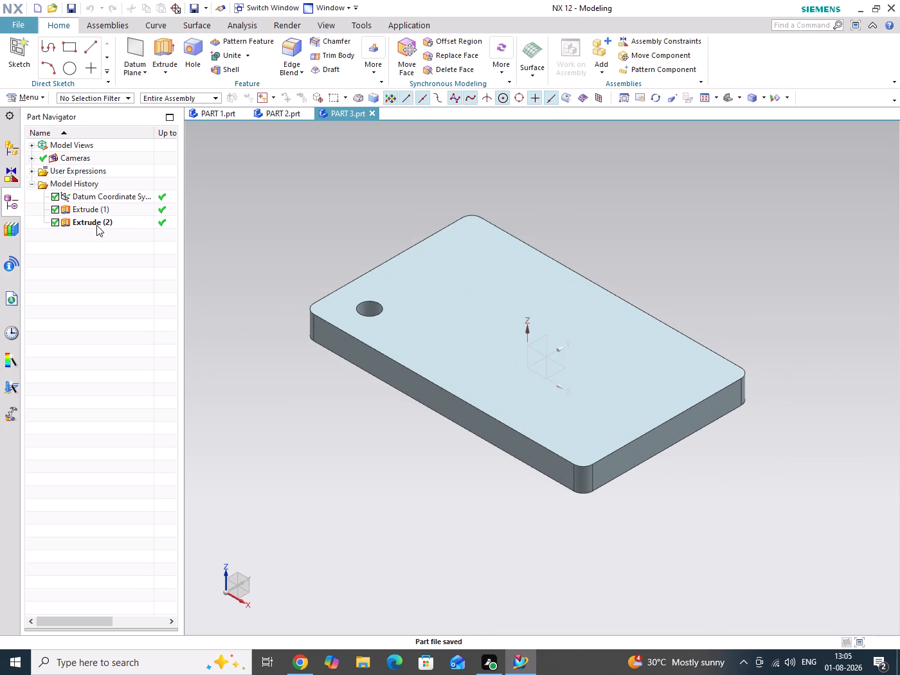
{"action": "left_click", "coordinate": [96, 225]}
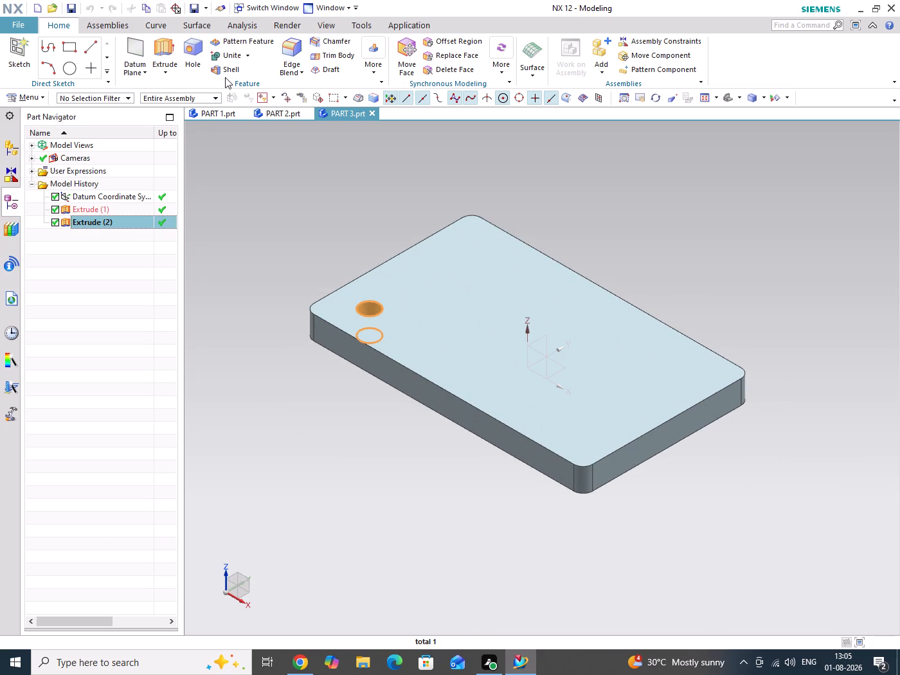
{"action": "left_click", "coordinate": [232, 45]}
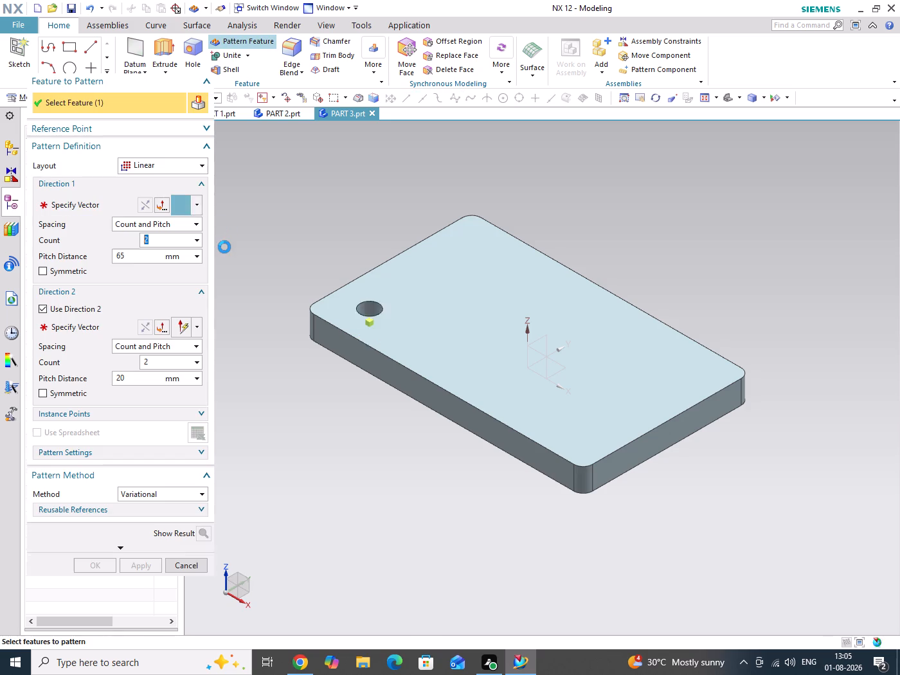
{"action": "left_click", "coordinate": [73, 208]}
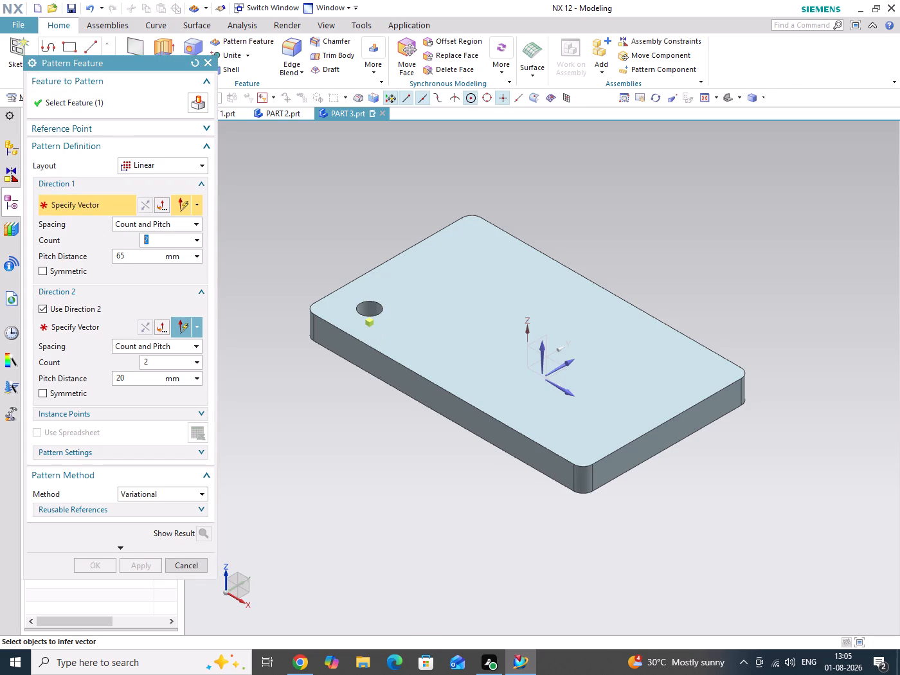
{"action": "left_click", "coordinate": [566, 392]}
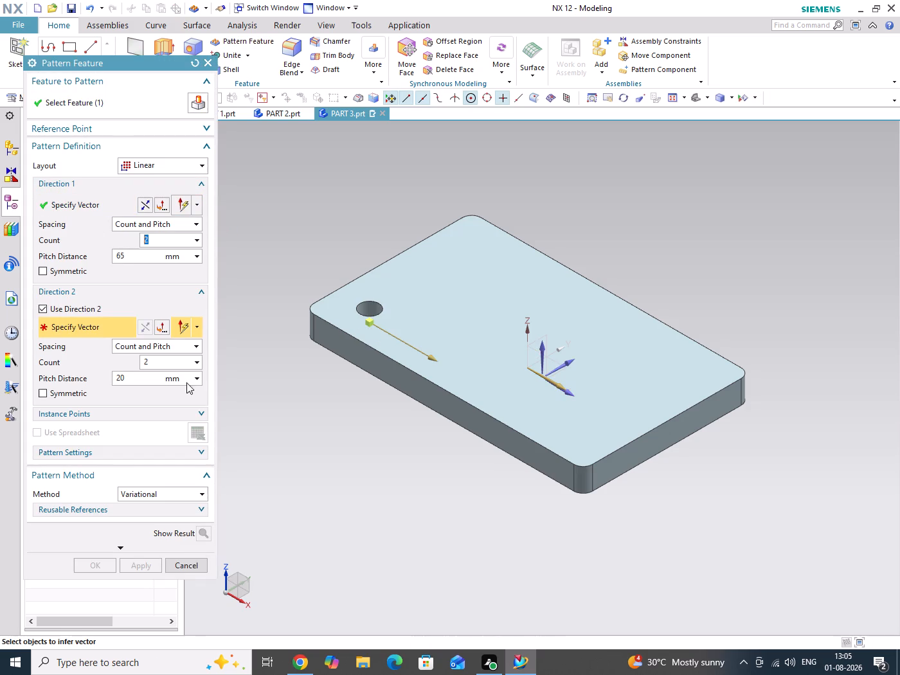
{"action": "left_click", "coordinate": [576, 360]}
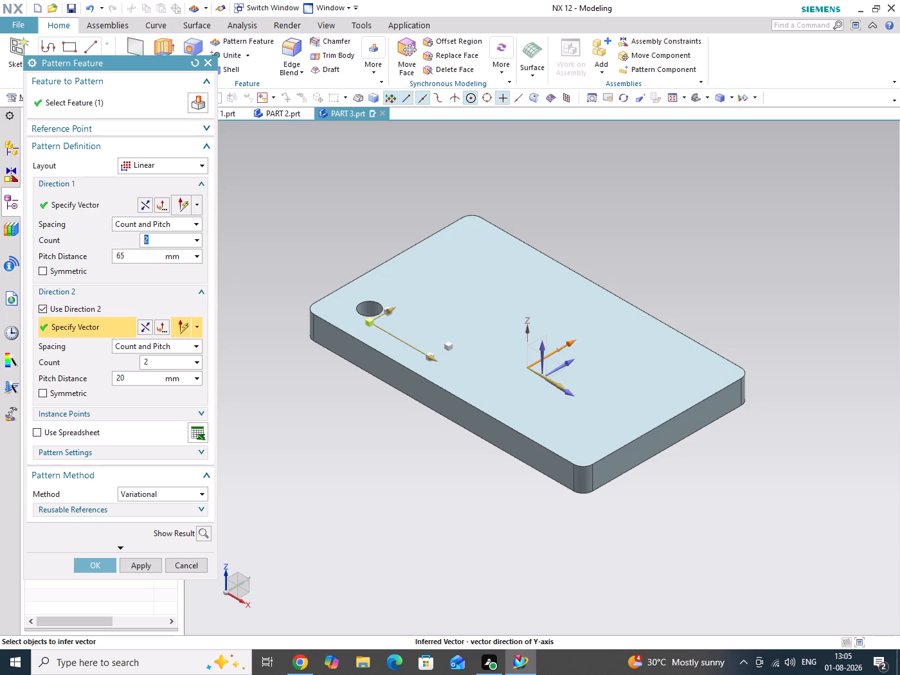
{"action": "key", "text": "3"}
{"action": "key", "text": "Return"}
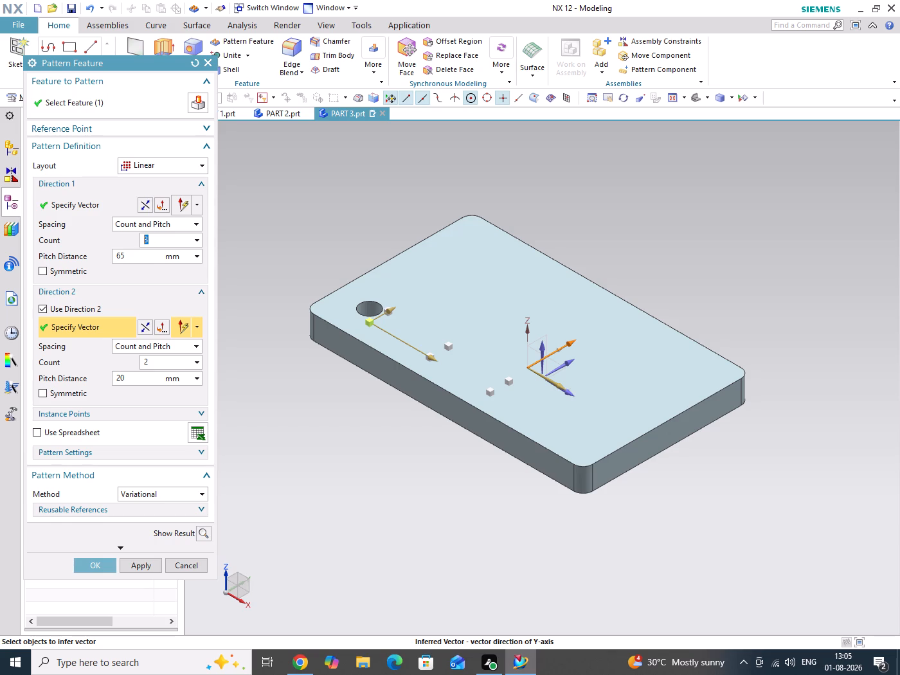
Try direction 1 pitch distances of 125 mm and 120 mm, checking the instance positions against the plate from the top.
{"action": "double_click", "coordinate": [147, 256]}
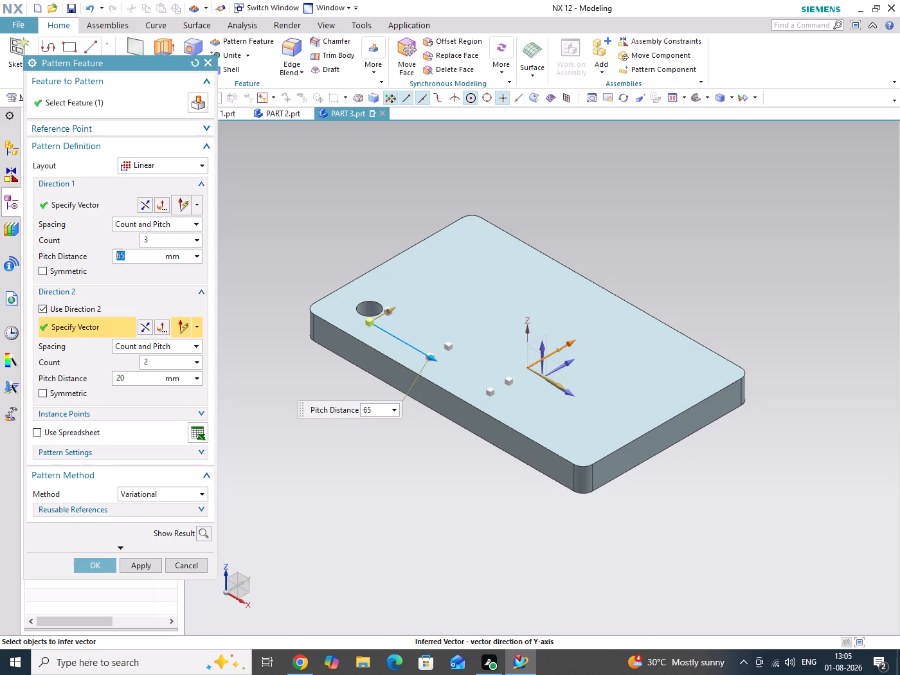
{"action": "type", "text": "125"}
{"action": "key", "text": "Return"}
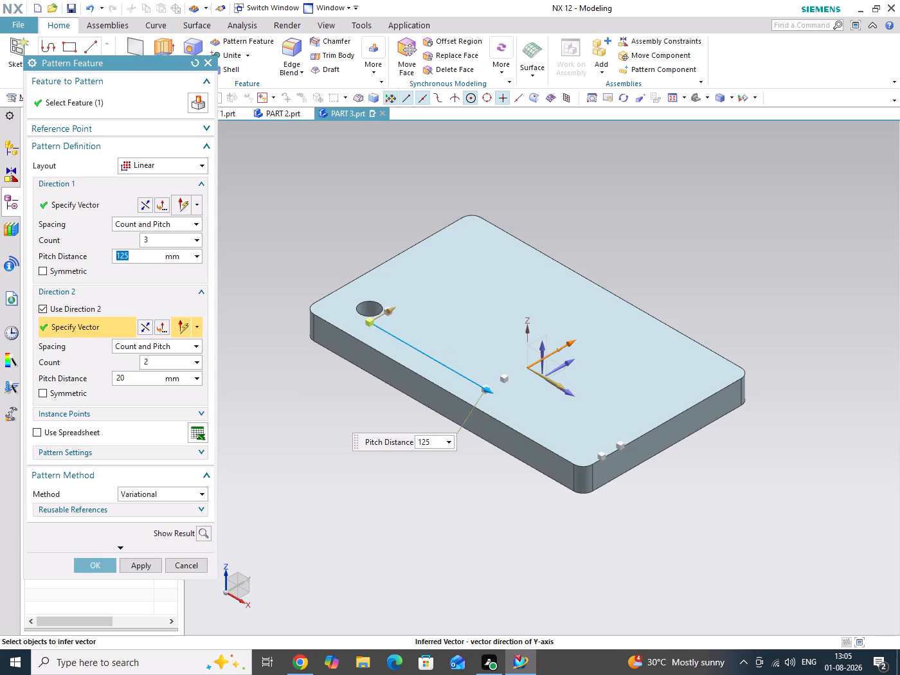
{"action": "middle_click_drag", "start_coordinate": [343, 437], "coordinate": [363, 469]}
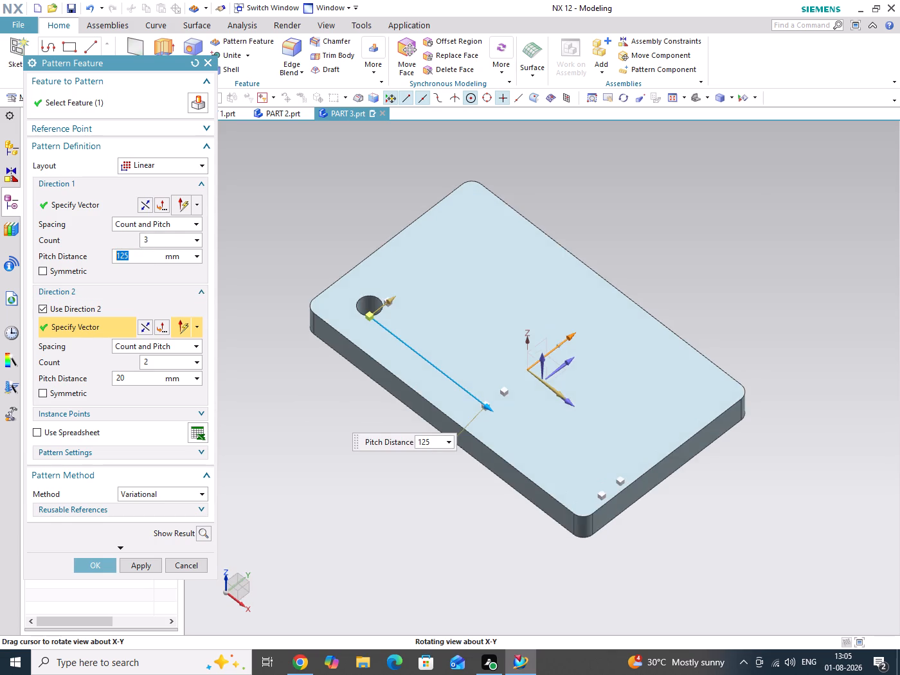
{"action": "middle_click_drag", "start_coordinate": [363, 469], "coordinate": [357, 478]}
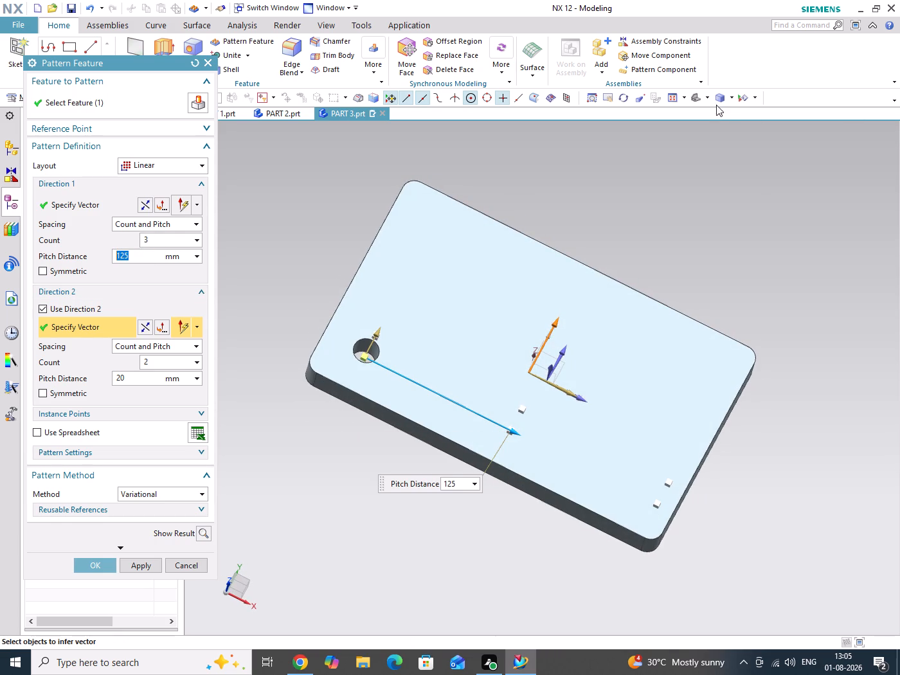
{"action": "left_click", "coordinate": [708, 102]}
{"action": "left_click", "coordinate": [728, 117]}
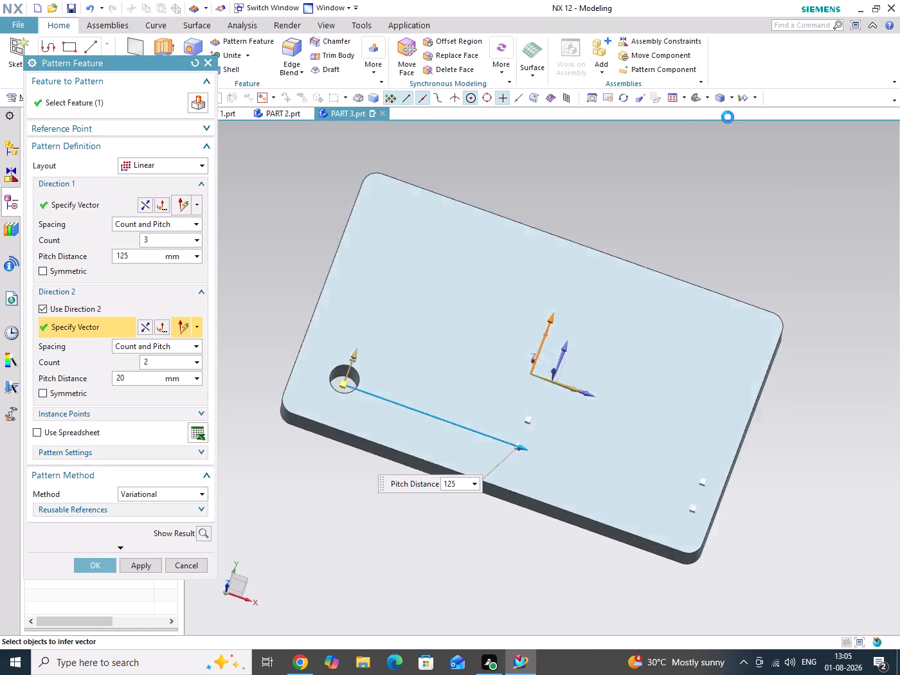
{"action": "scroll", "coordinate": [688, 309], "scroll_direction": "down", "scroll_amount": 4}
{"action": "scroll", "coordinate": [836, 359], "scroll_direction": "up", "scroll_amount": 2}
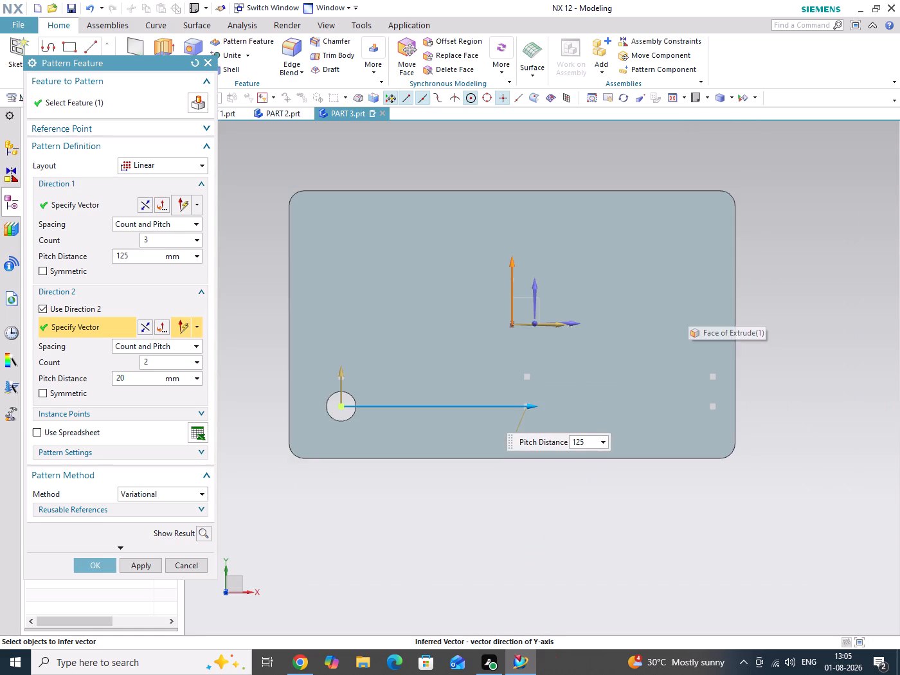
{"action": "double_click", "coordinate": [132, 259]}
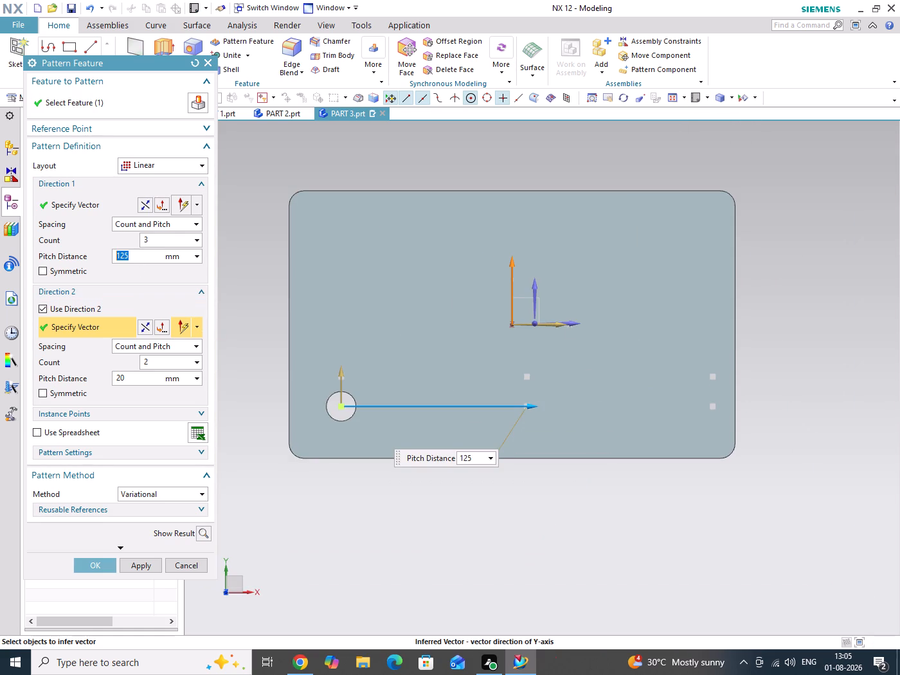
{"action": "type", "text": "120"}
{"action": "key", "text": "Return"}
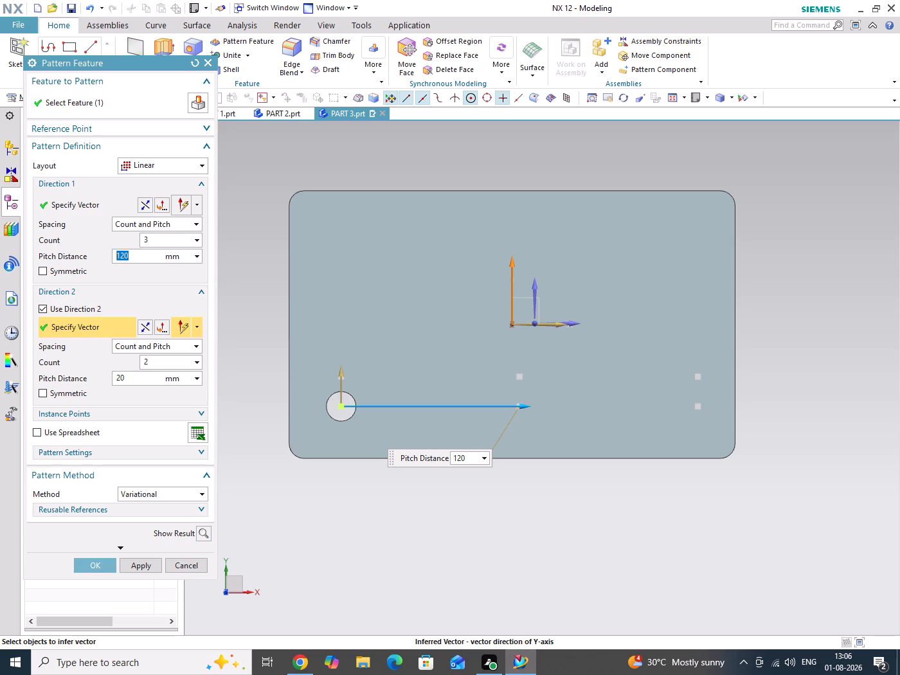
Create the hole pattern with a pitch of 115 mm in direction 1 and 130-25 mm in direction 2.
{"action": "type", "text": "11"}
{"action": "key", "text": "5"}
{"action": "key", "text": "Return"}
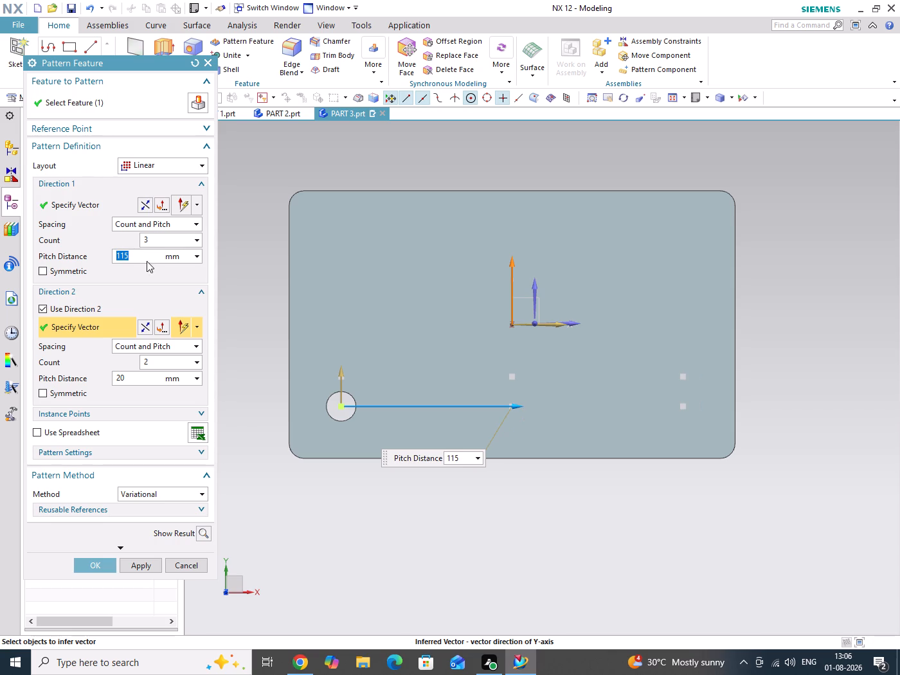
{"action": "double_click", "coordinate": [134, 378]}
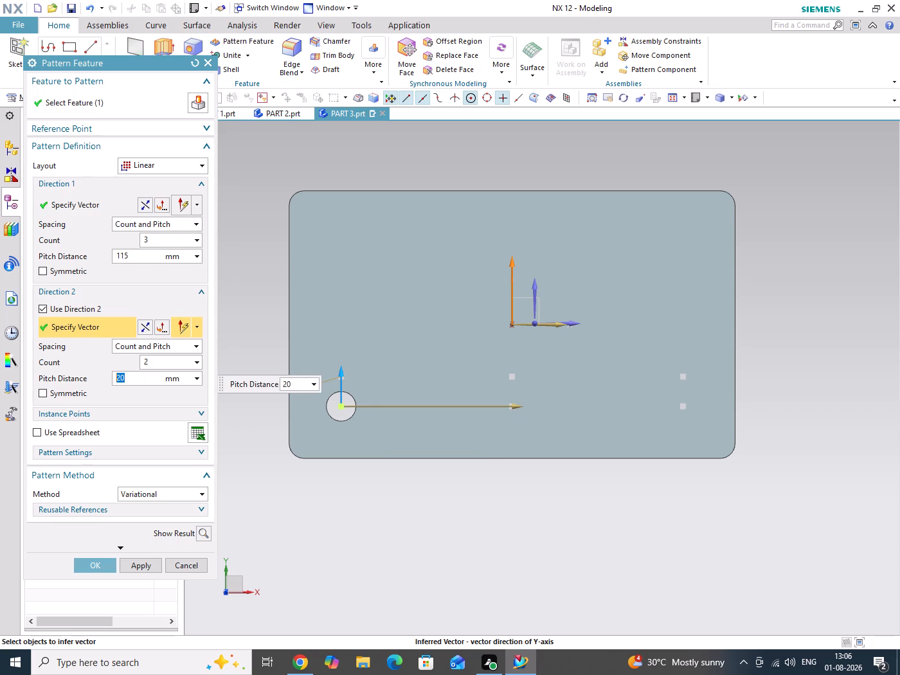
{"action": "type", "text": "130"}
{"action": "key", "text": "Return"}
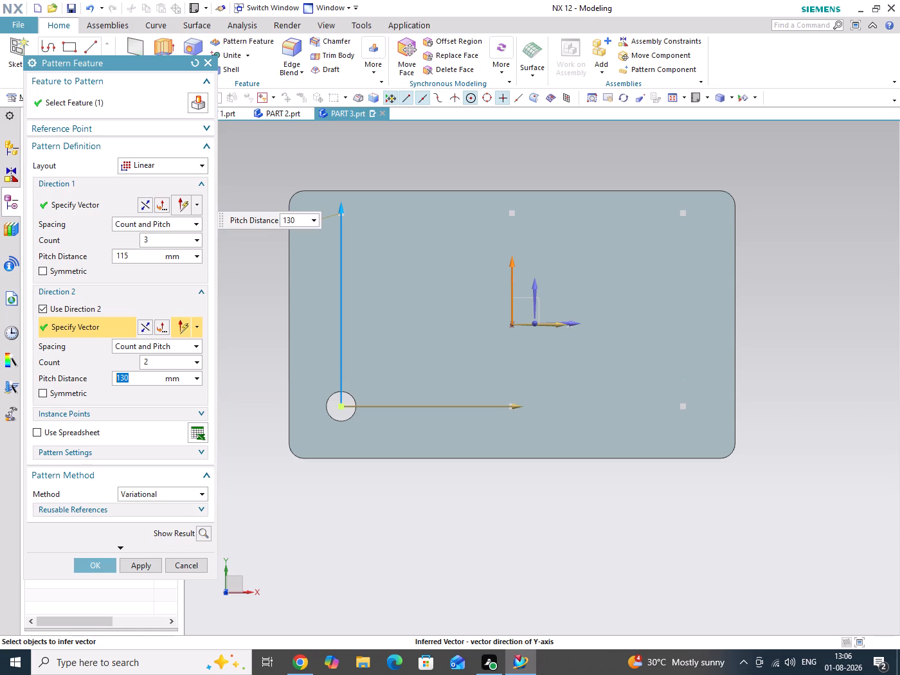
{"action": "left_click", "coordinate": [134, 378]}
{"action": "type", "text": "-25"}
{"action": "key", "text": "Return"}
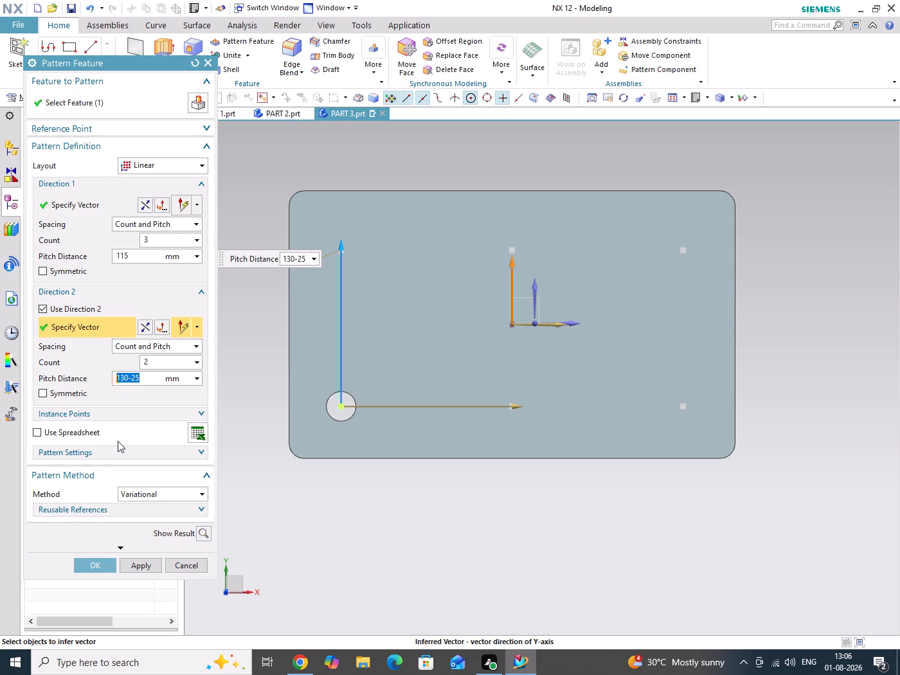
{"action": "left_click", "coordinate": [90, 569]}
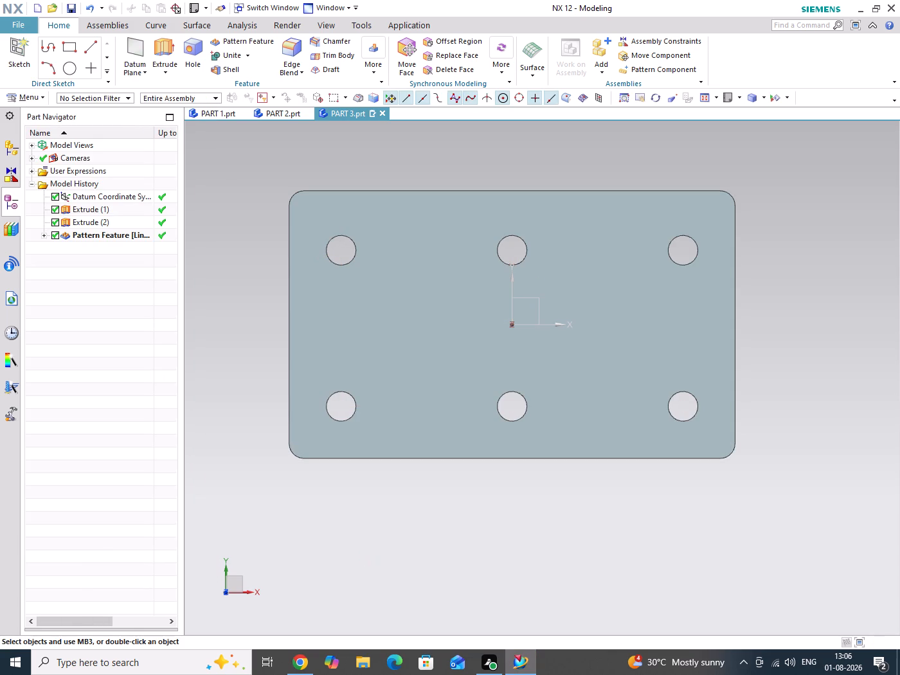
Measure the distance from the original corner hole to the farthest hole in the same row along X.
{"action": "key", "text": "End"}
{"action": "scroll", "coordinate": [395, 513], "scroll_direction": "down", "scroll_amount": 2}
{"action": "left_click", "coordinate": [228, 22]}
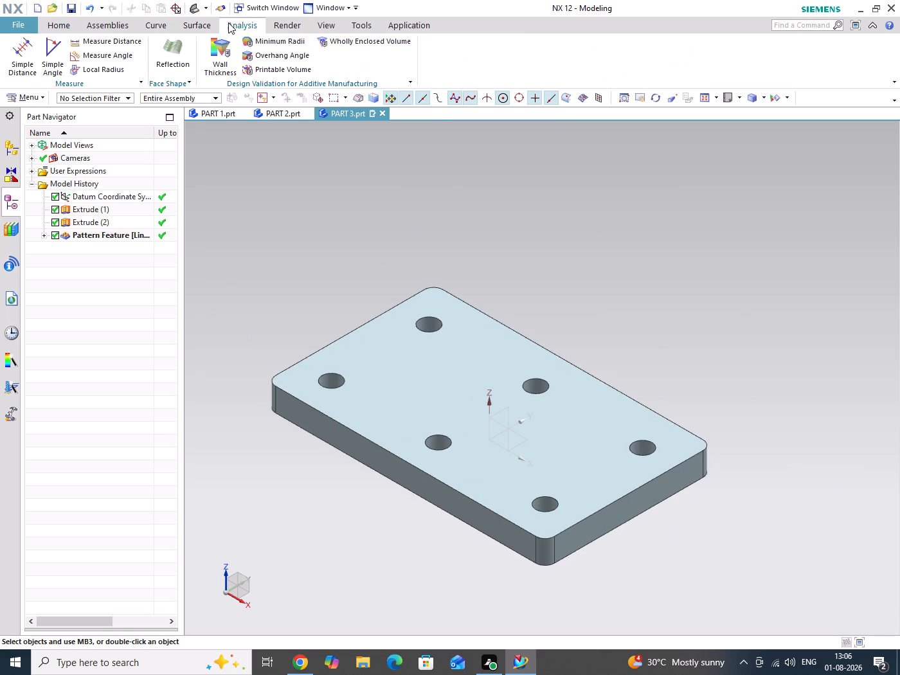
{"action": "left_click", "coordinate": [85, 44]}
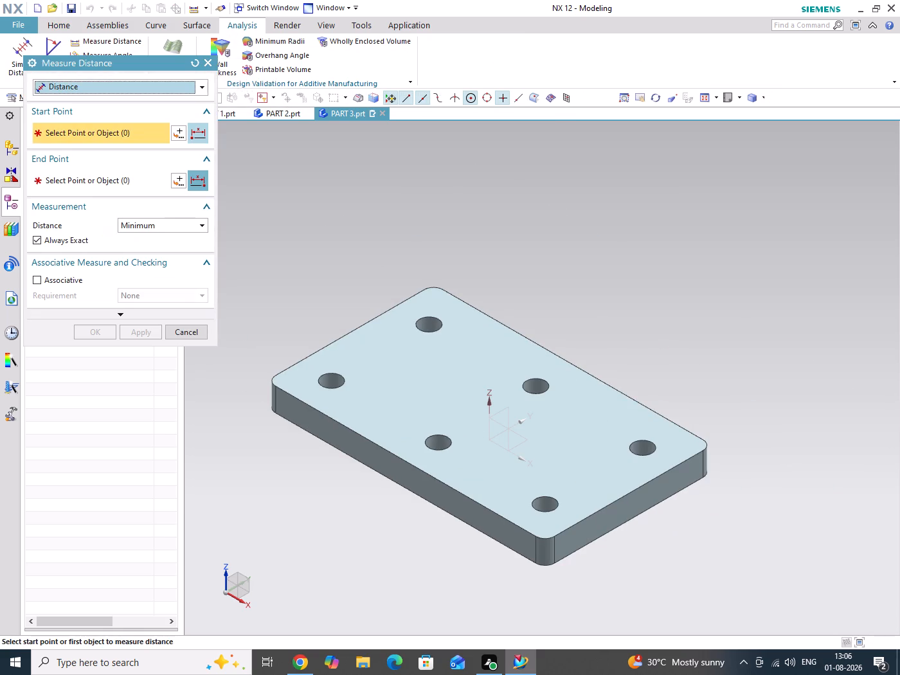
{"action": "scroll", "coordinate": [581, 249], "scroll_direction": "down", "scroll_amount": 2}
{"action": "scroll", "coordinate": [426, 339], "scroll_direction": "up", "scroll_amount": 3}
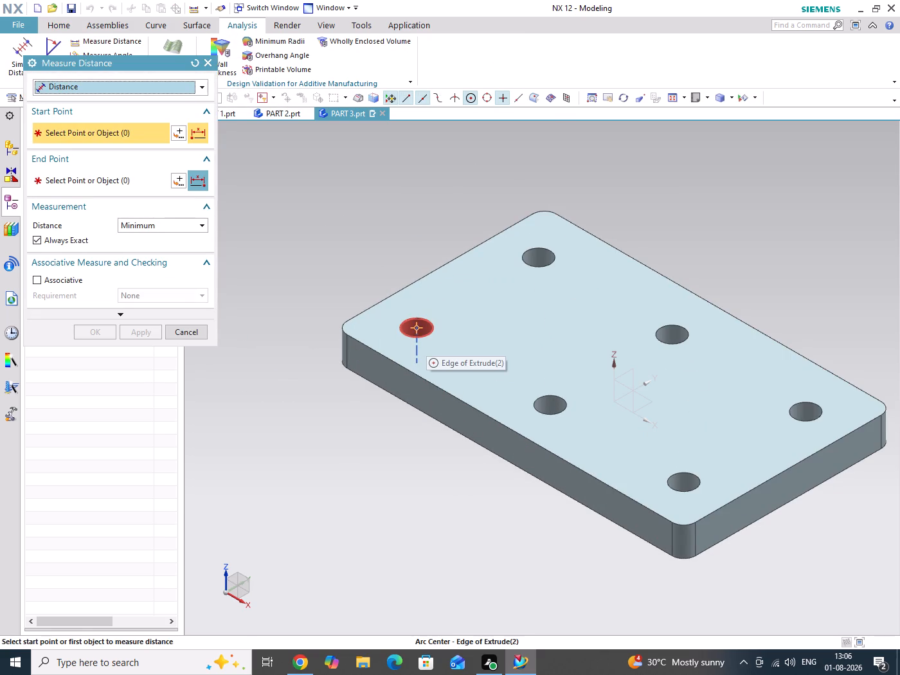
{"action": "left_click", "coordinate": [414, 328]}
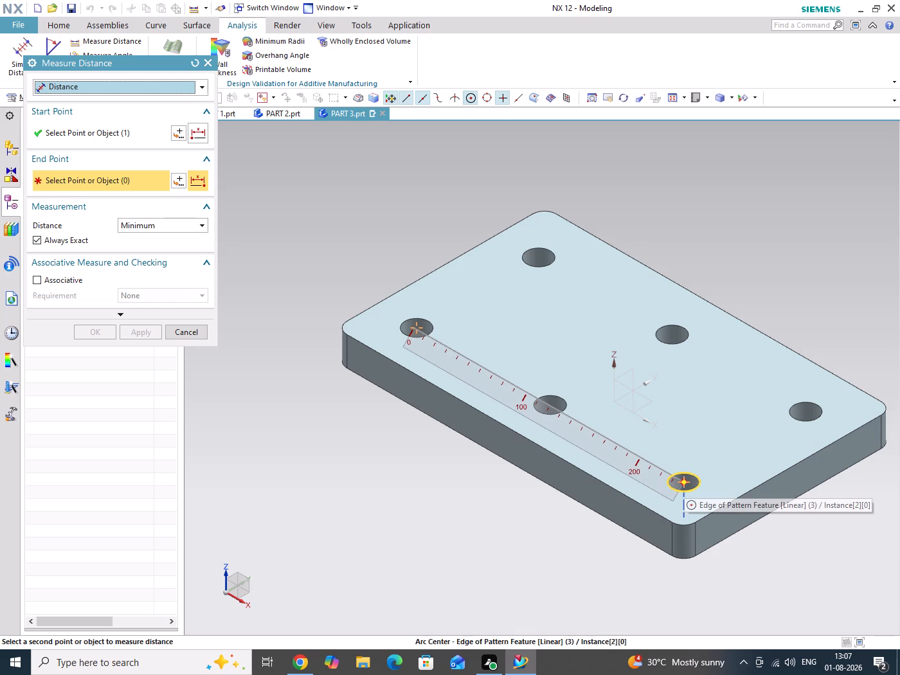
{"action": "left_click", "coordinate": [683, 482]}
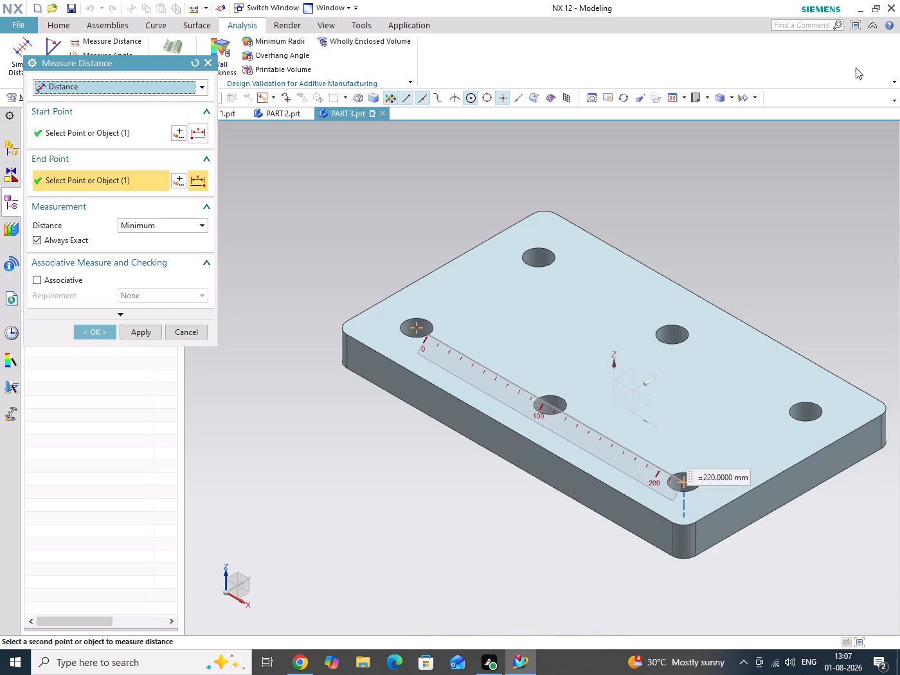
Measure the centre-to-centre distances from the original corner hole to the farthest hole along X and to the adjacent hole along Y.
{"action": "left_click", "coordinate": [694, 99]}
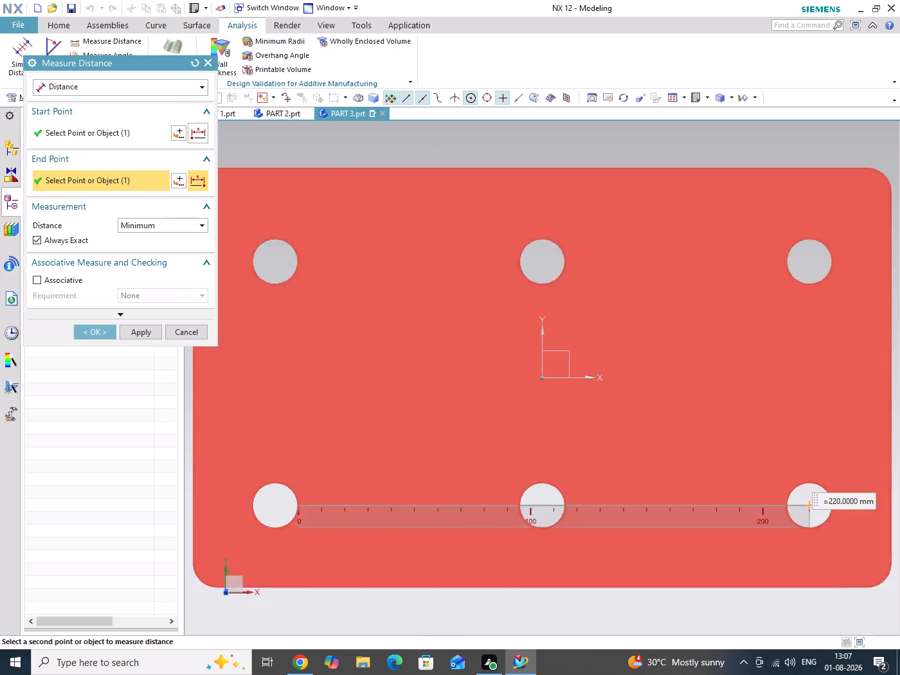
{"action": "scroll", "coordinate": [651, 309], "scroll_direction": "down", "scroll_amount": 2}
{"action": "left_click", "coordinate": [194, 332]}
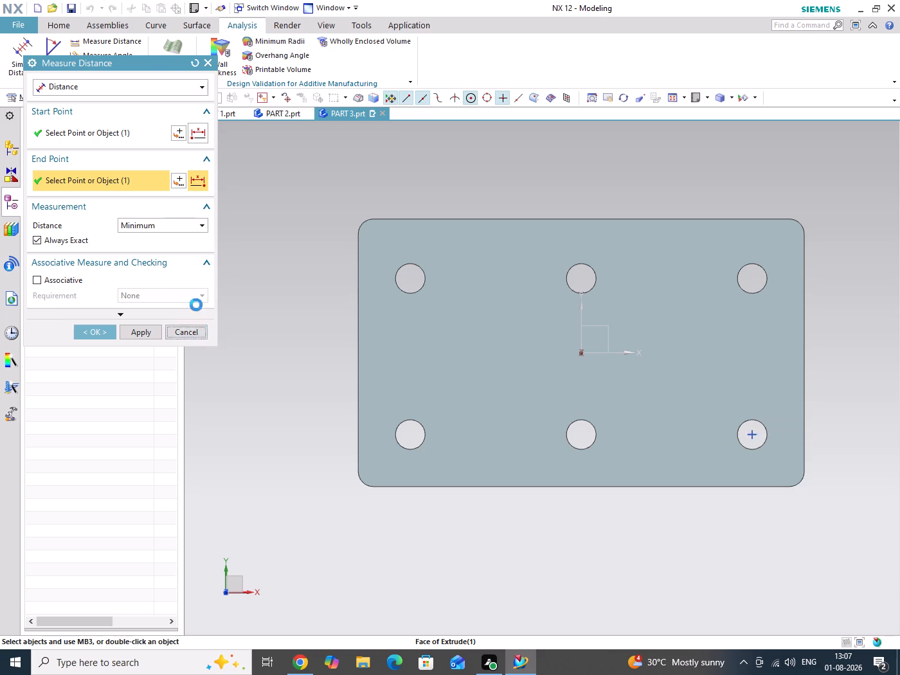
{"action": "left_click", "coordinate": [94, 42]}
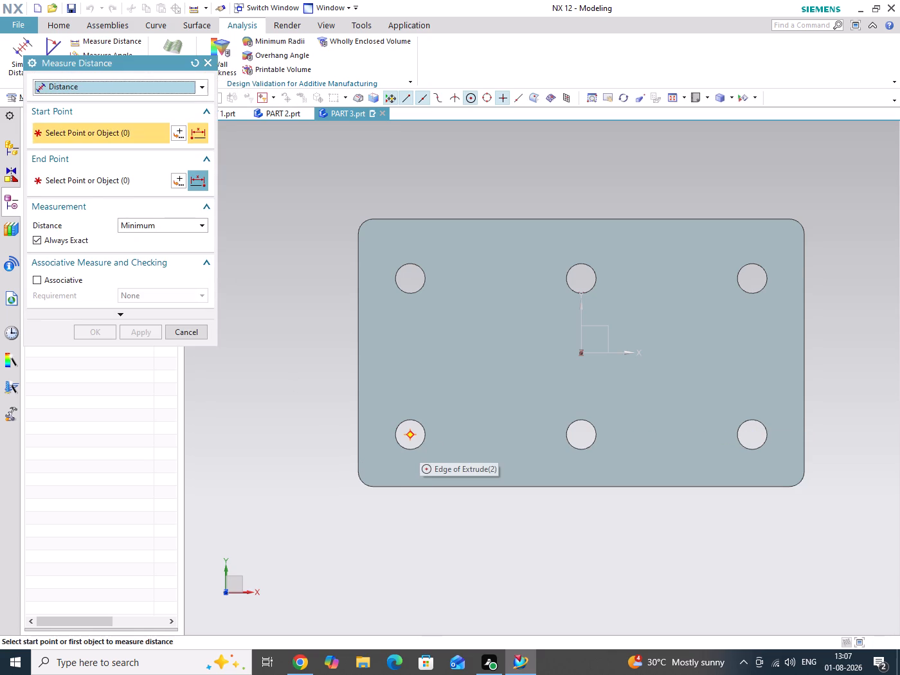
{"action": "left_click", "coordinate": [410, 436]}
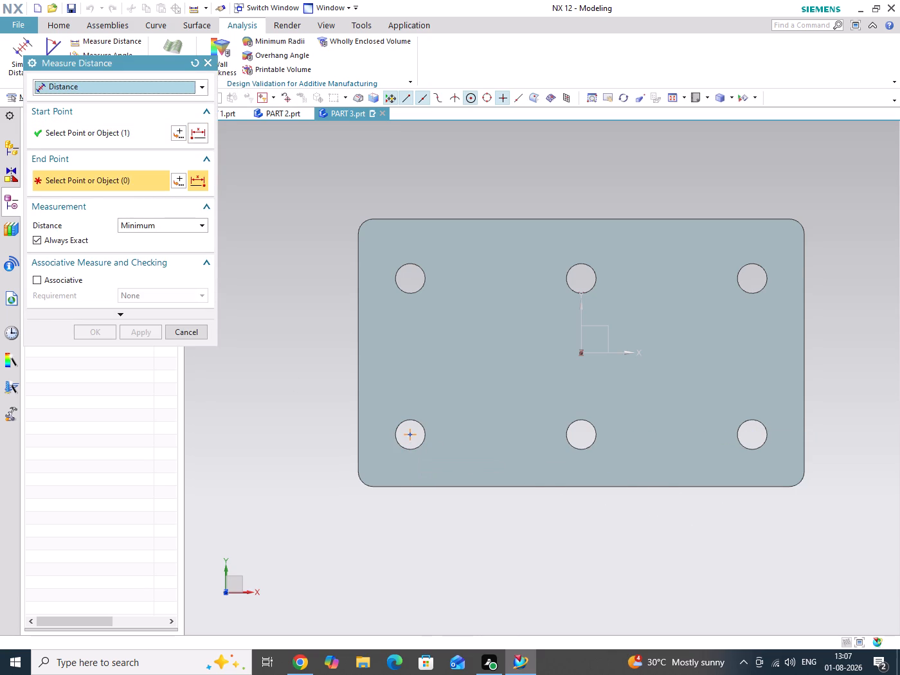
{"action": "left_click", "coordinate": [751, 437]}
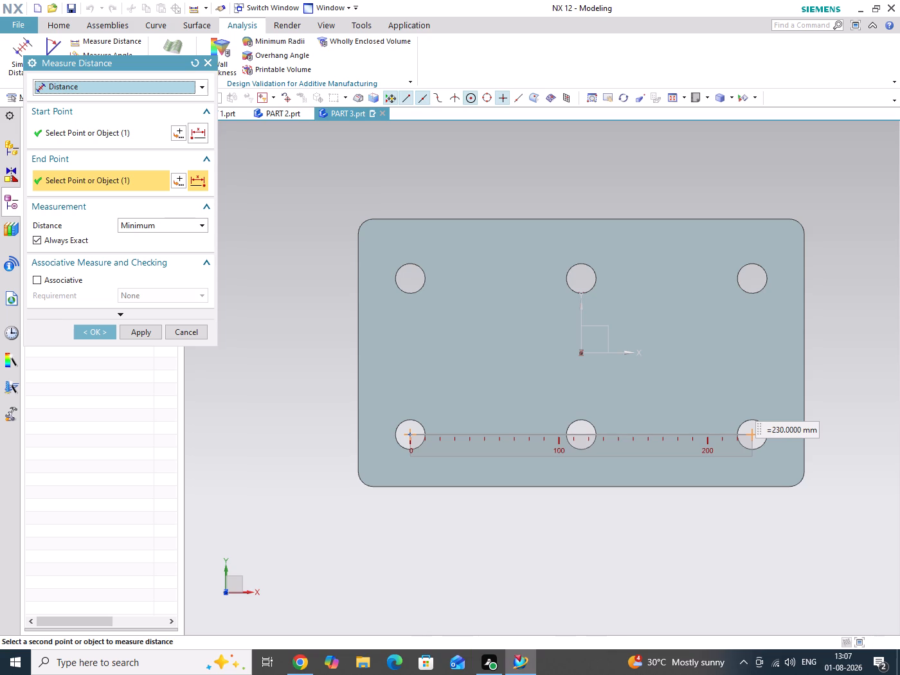
{"action": "left_click", "coordinate": [201, 331]}
{"action": "left_click", "coordinate": [76, 39]}
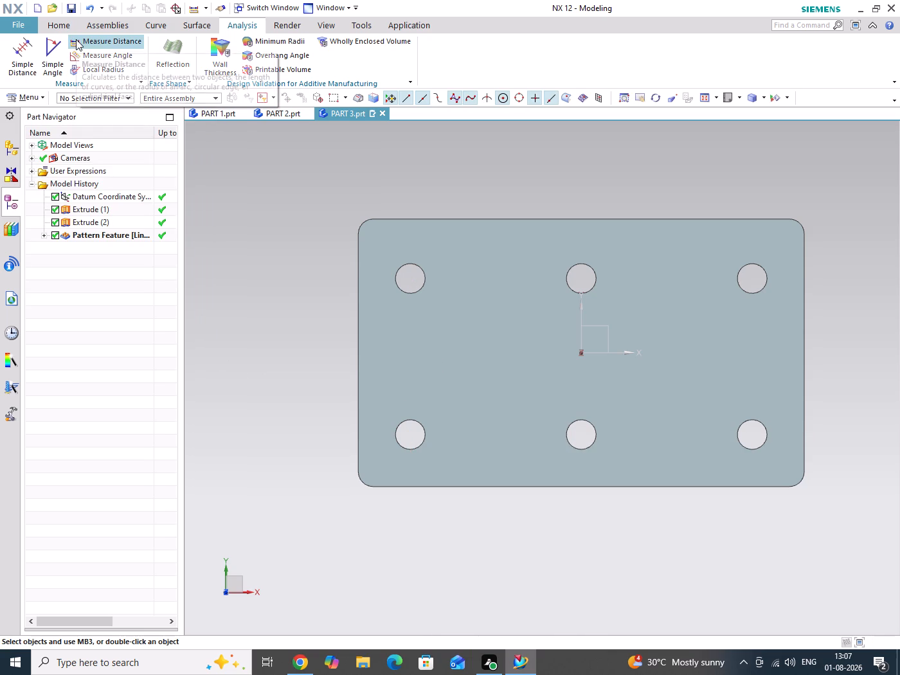
{"action": "left_click", "coordinate": [411, 436]}
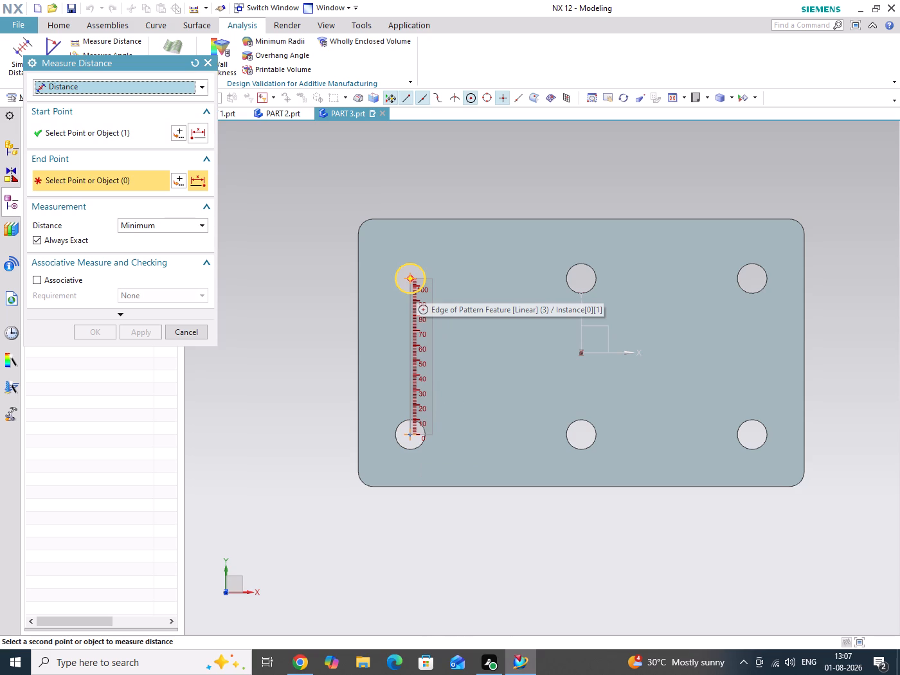
{"action": "left_click", "coordinate": [410, 278]}
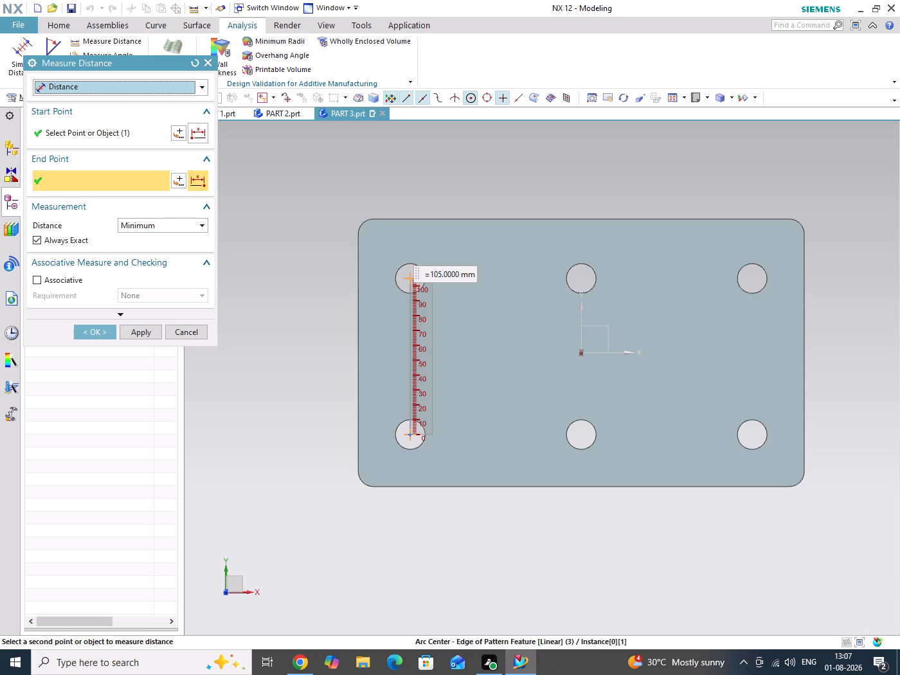
{"action": "left_click", "coordinate": [206, 332]}
Measure the plate's overall size between its opposite straight edges, first along Y and then along X.
{"action": "left_click", "coordinate": [94, 42]}
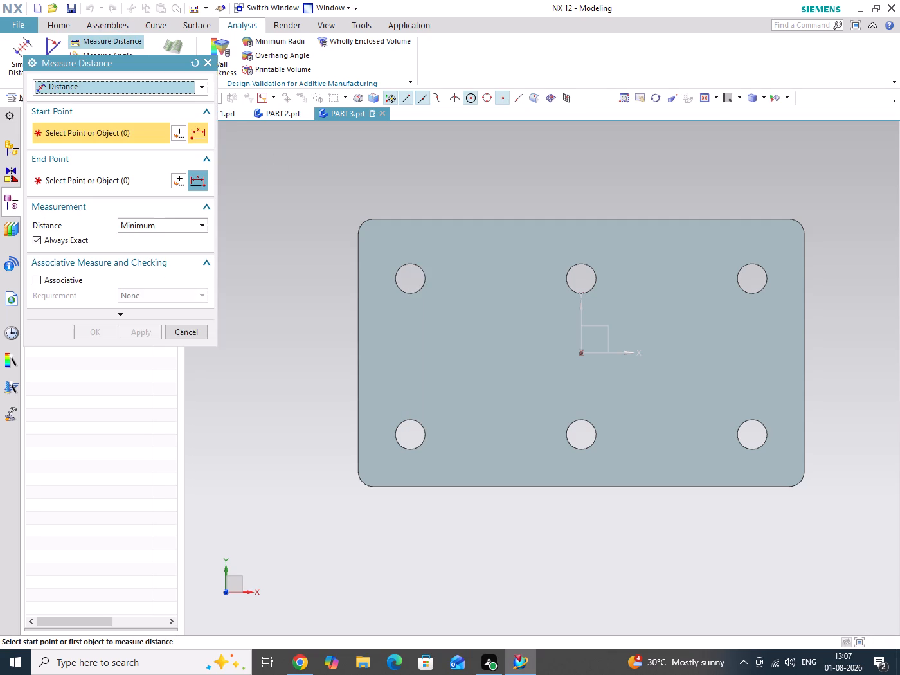
{"action": "left_click", "coordinate": [579, 219]}
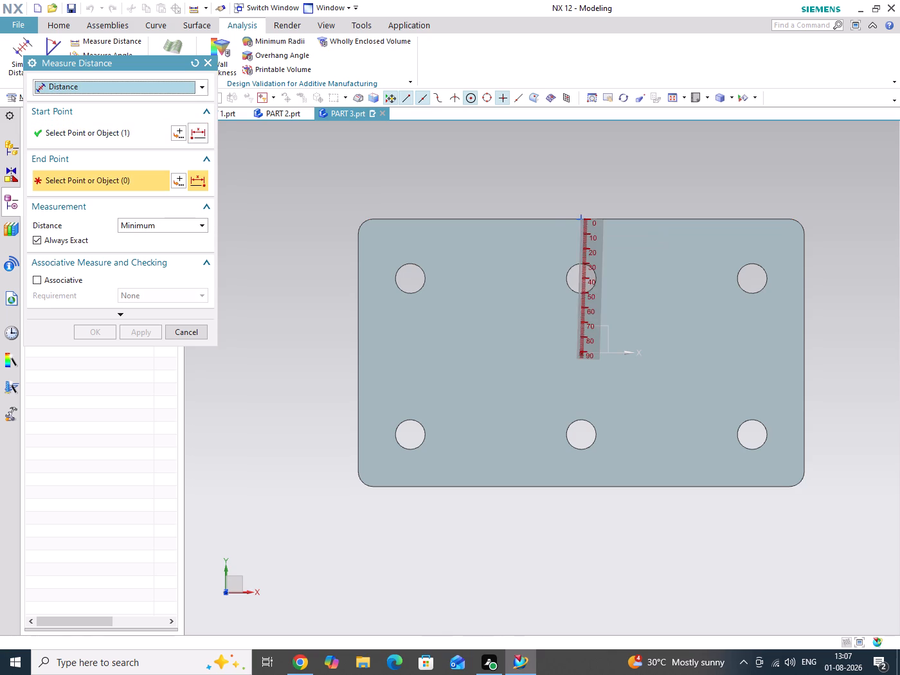
{"action": "left_click", "coordinate": [584, 487]}
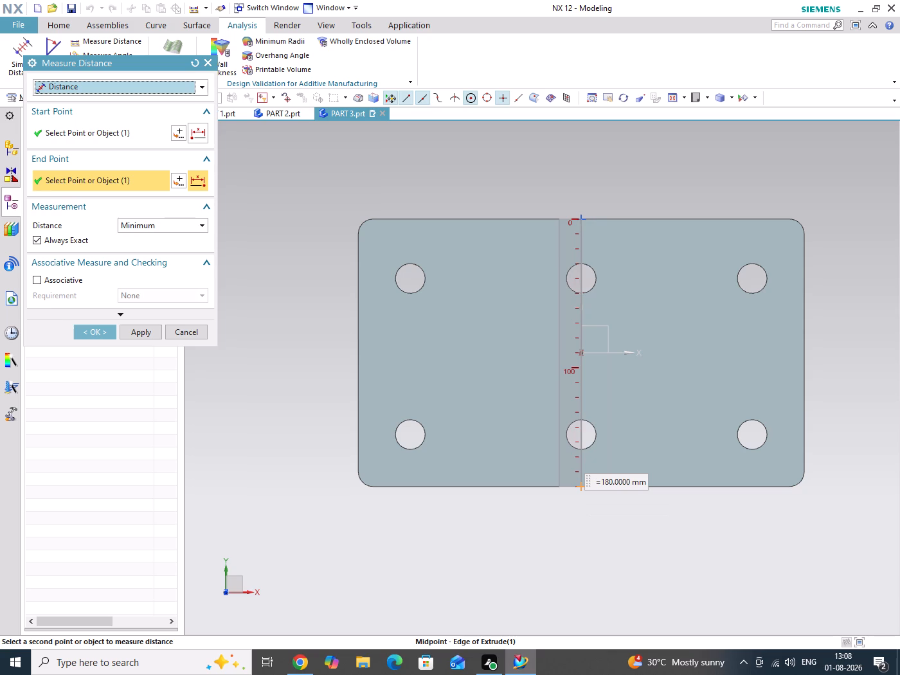
{"action": "left_click", "coordinate": [181, 335]}
{"action": "left_click", "coordinate": [84, 44]}
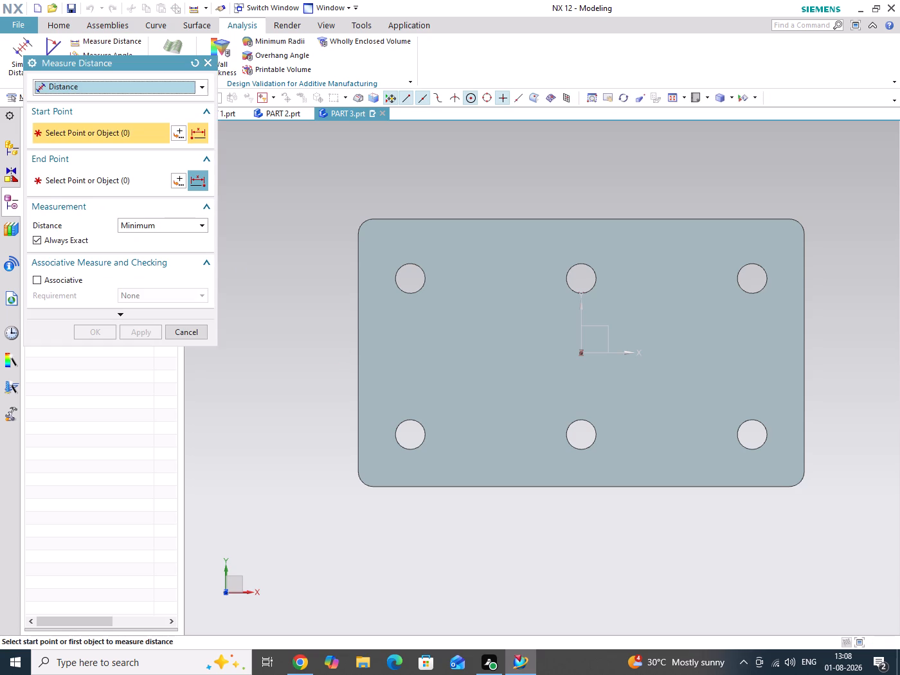
{"action": "left_click", "coordinate": [358, 349]}
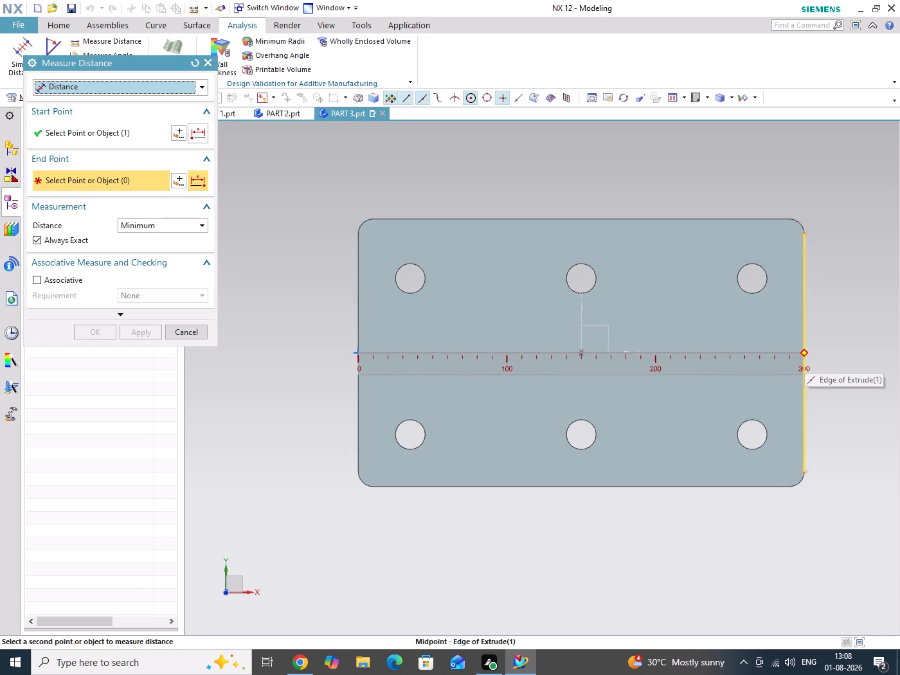
{"action": "left_click", "coordinate": [806, 353]}
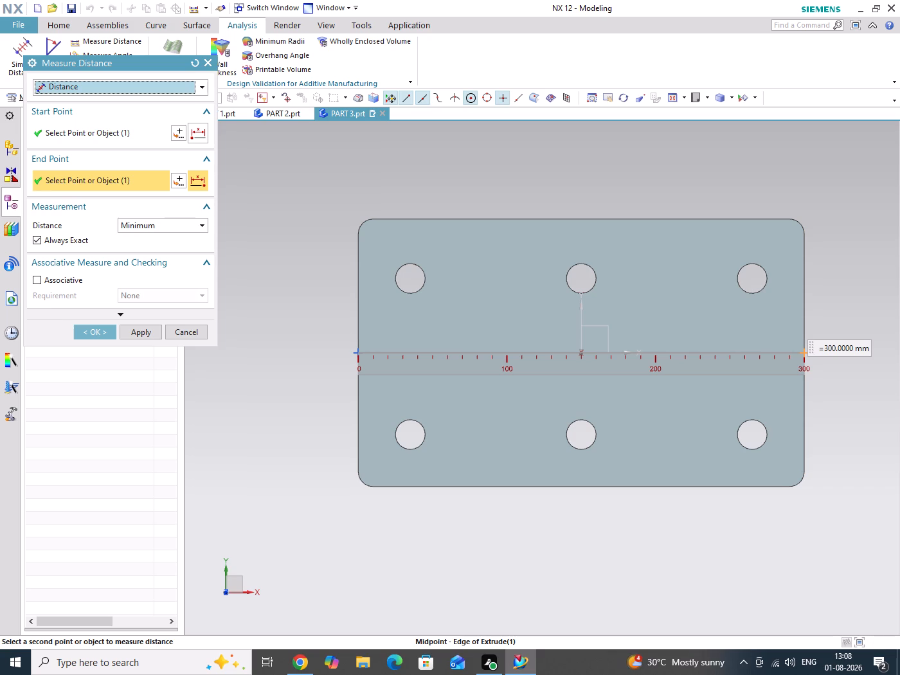
{"action": "left_click", "coordinate": [173, 336]}
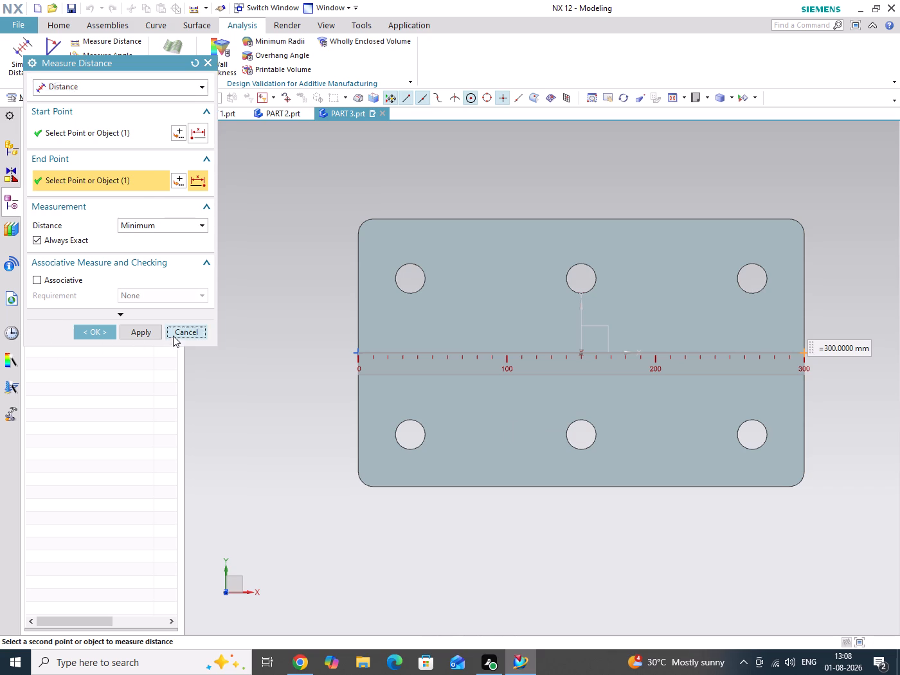
Recheck the hole centre spacing along Y, along the full X row, and from the original corner hole to the middle hole.
{"action": "left_click", "coordinate": [102, 44]}
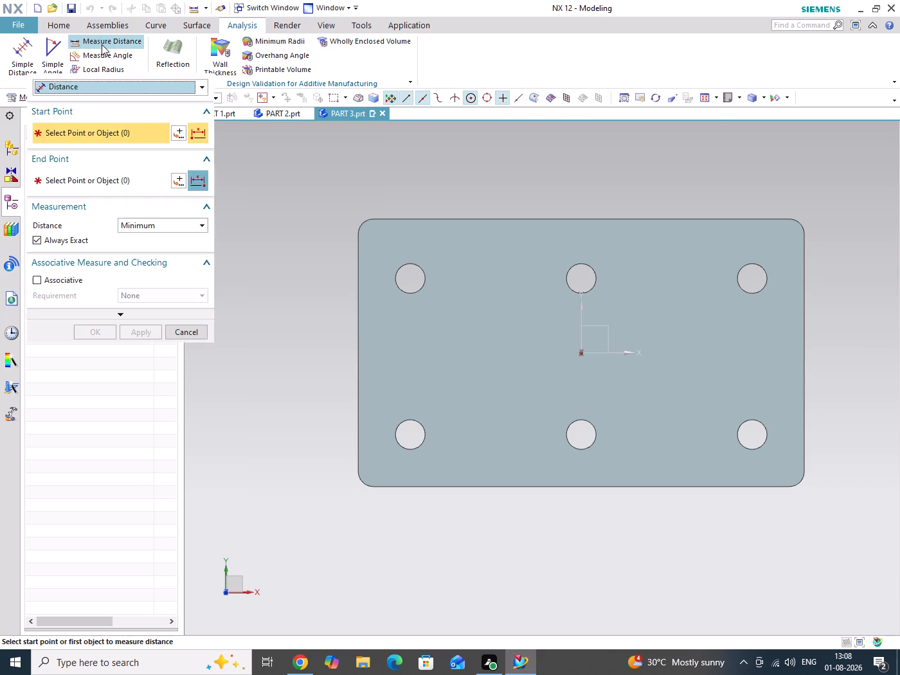
{"action": "left_click", "coordinate": [410, 280]}
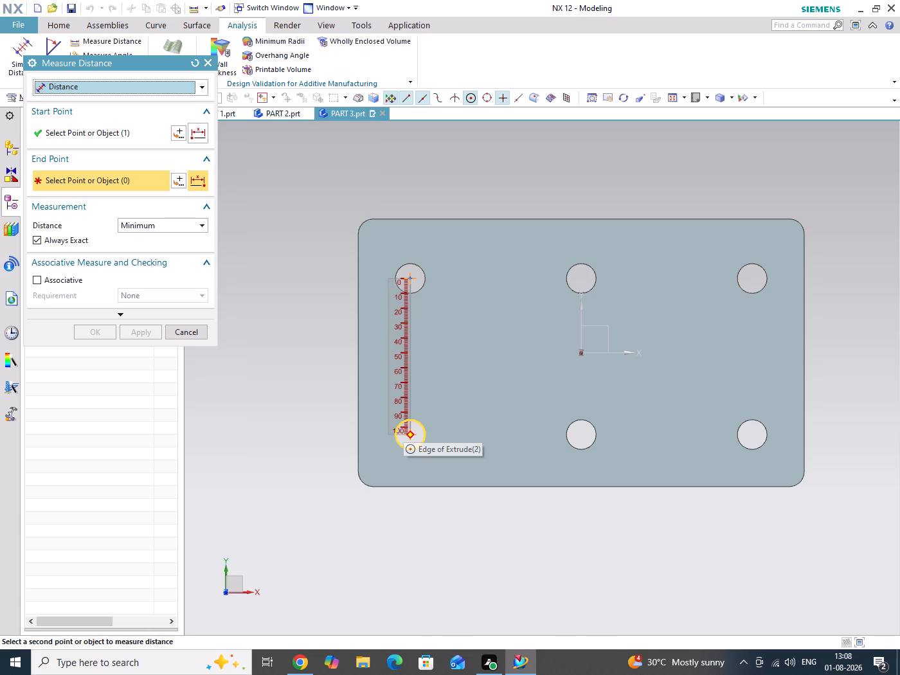
{"action": "left_click", "coordinate": [410, 434]}
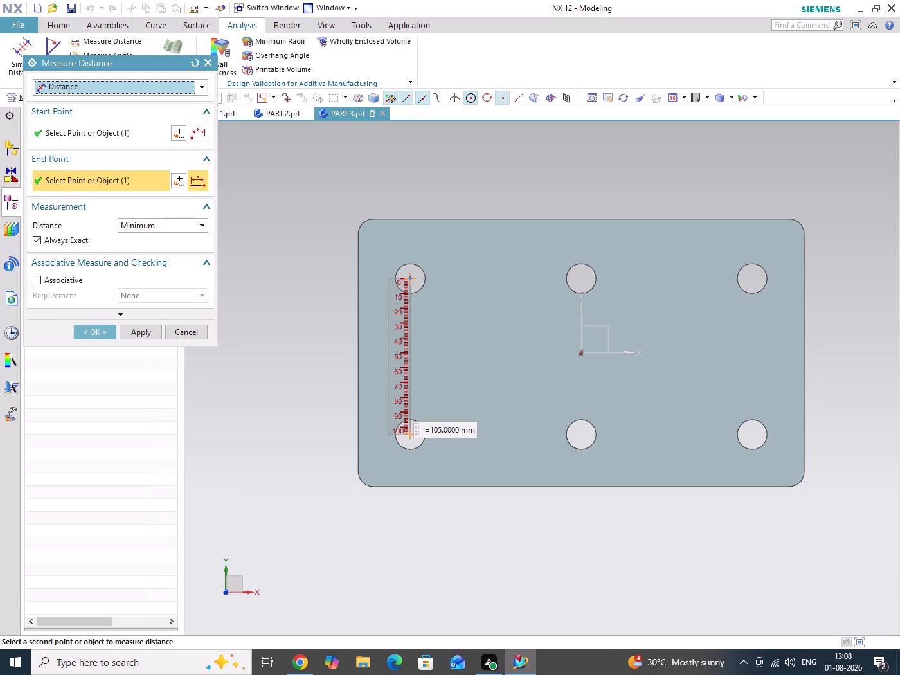
{"action": "left_click", "coordinate": [194, 334]}
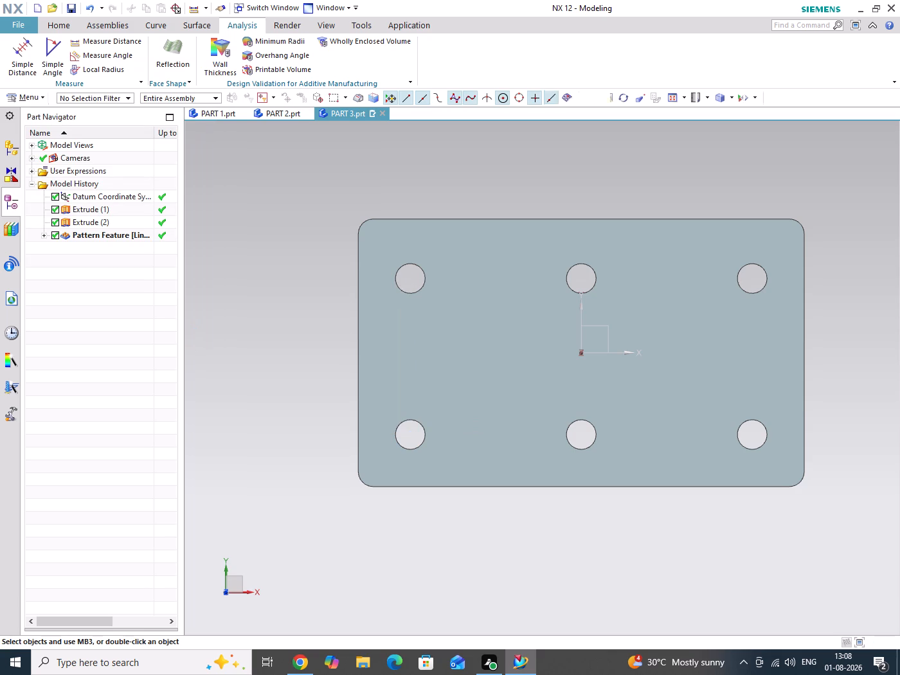
{"action": "left_click", "coordinate": [105, 42]}
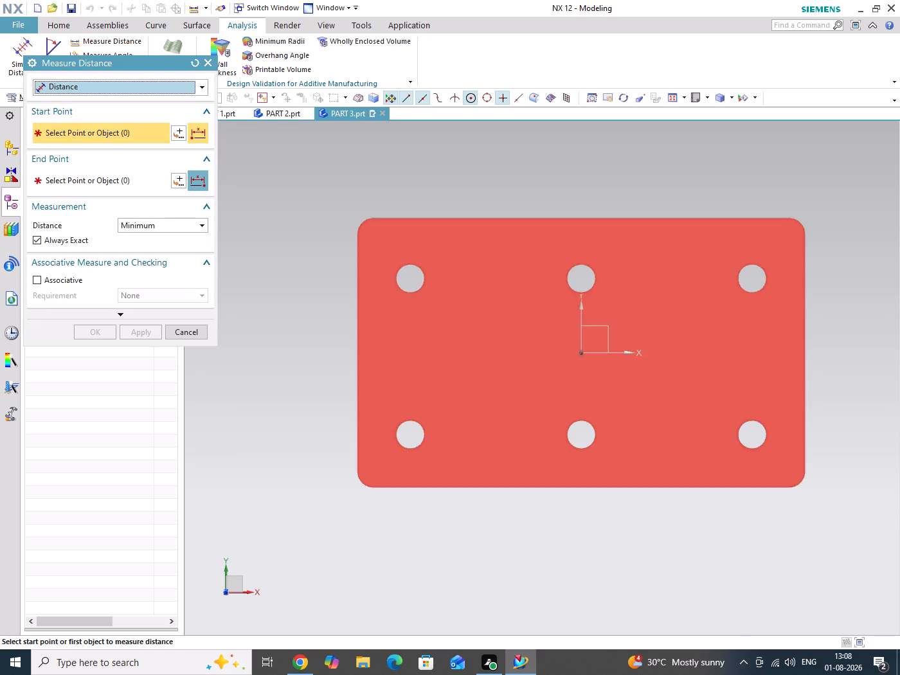
{"action": "left_click", "coordinate": [410, 433]}
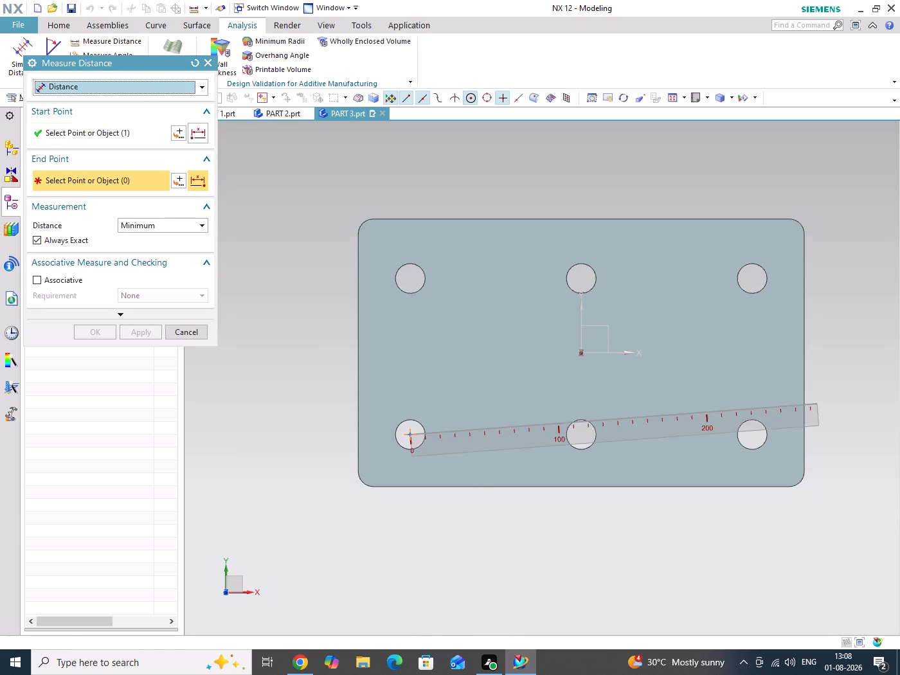
{"action": "left_click", "coordinate": [751, 434]}
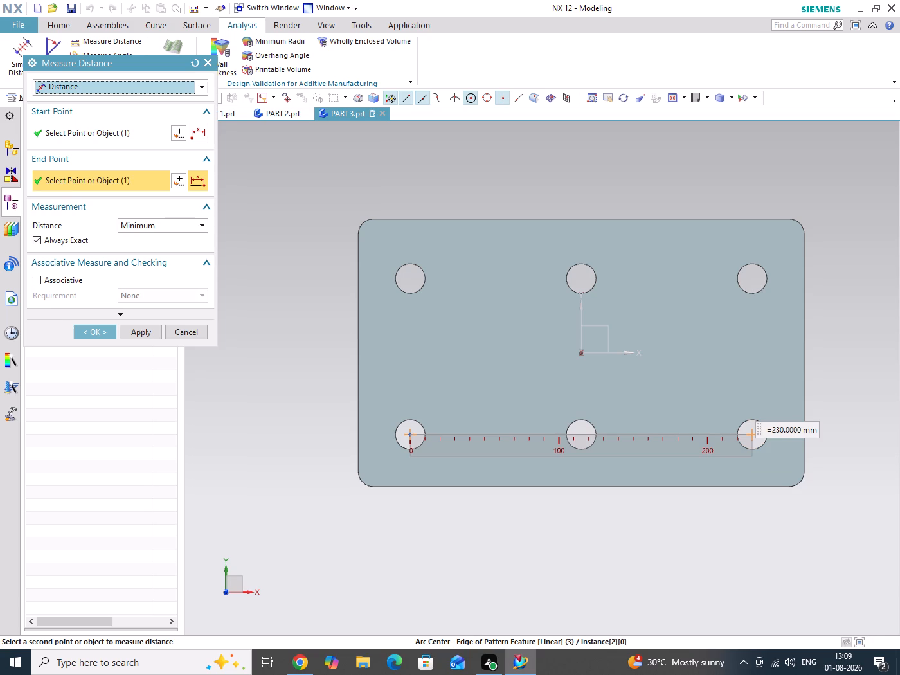
{"action": "left_click", "coordinate": [204, 337]}
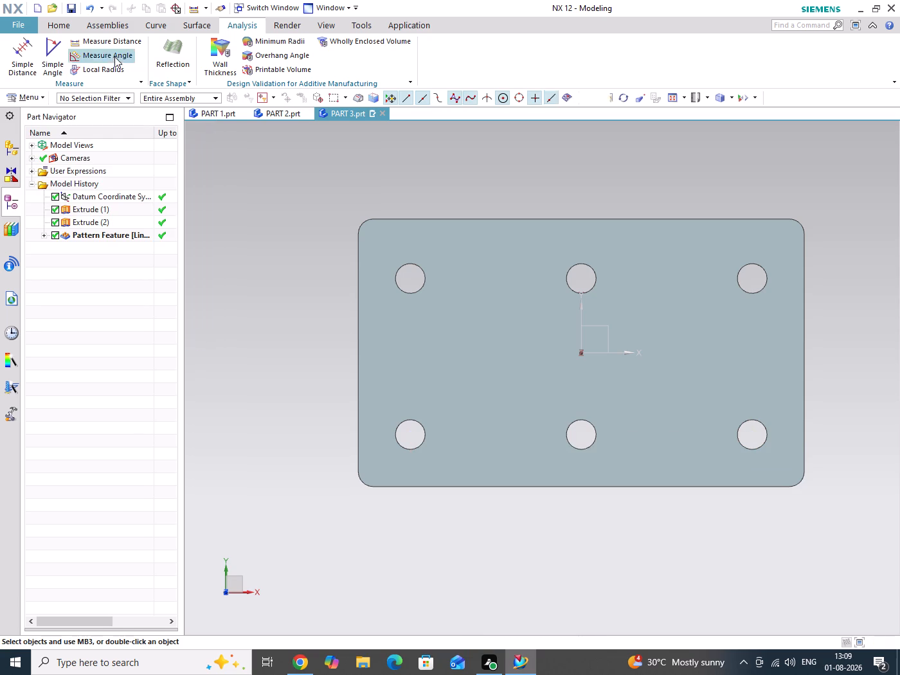
{"action": "left_click", "coordinate": [87, 42]}
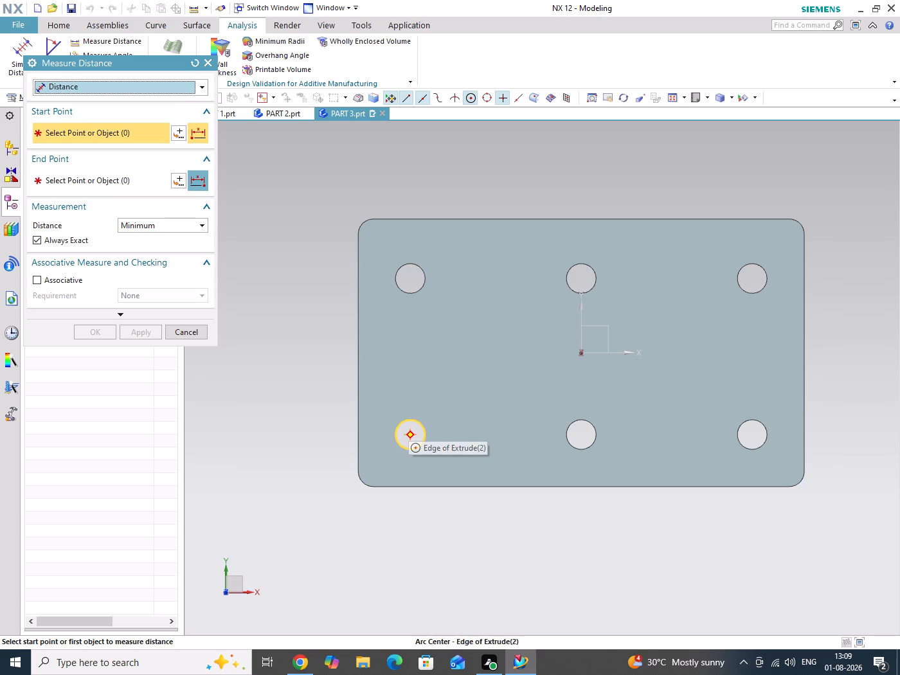
{"action": "left_click", "coordinate": [409, 435]}
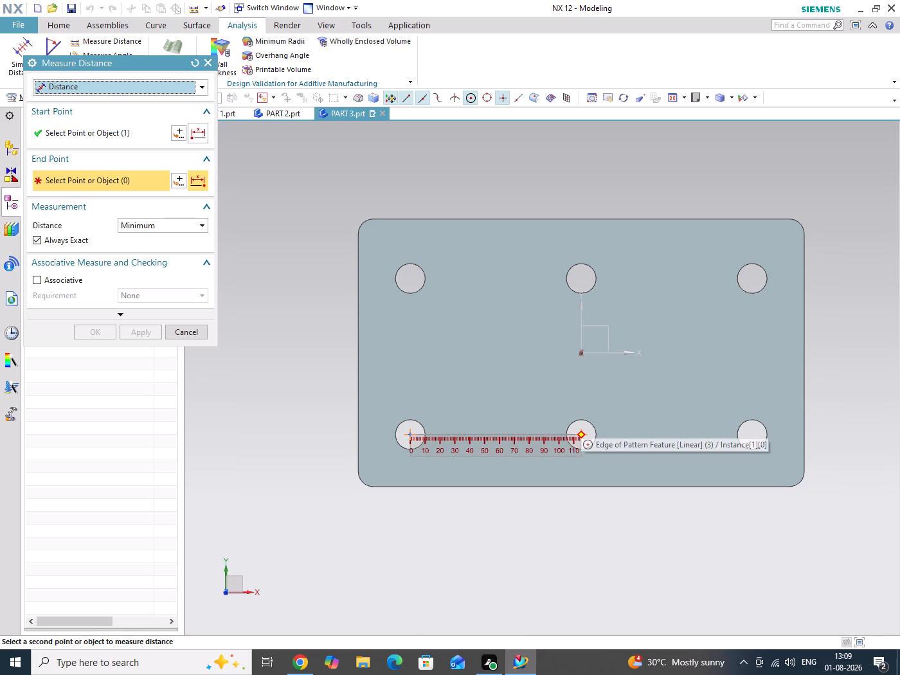
{"action": "left_click", "coordinate": [580, 435]}
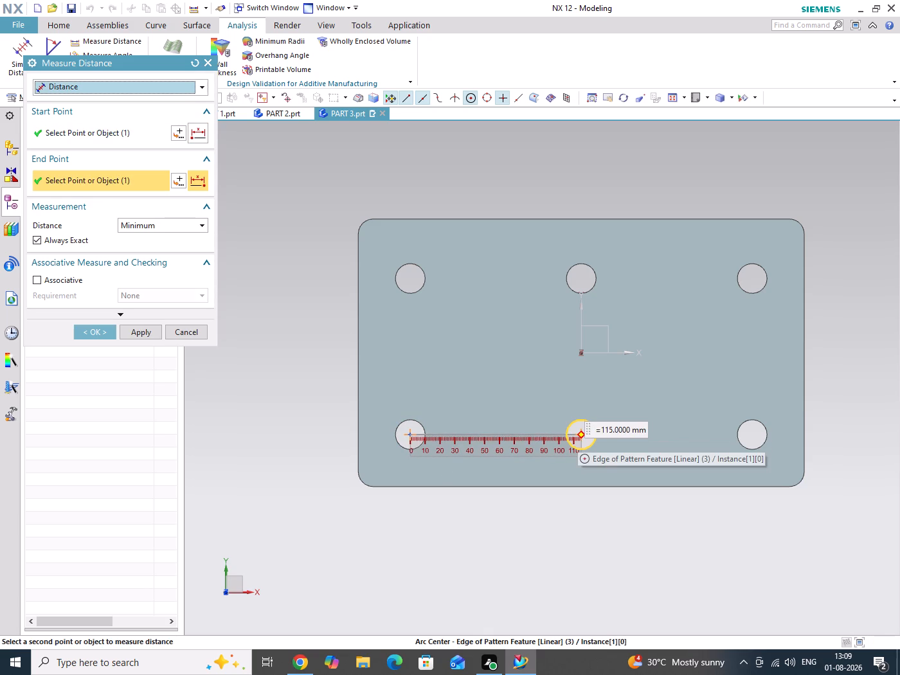
{"action": "left_click", "coordinate": [190, 336]}
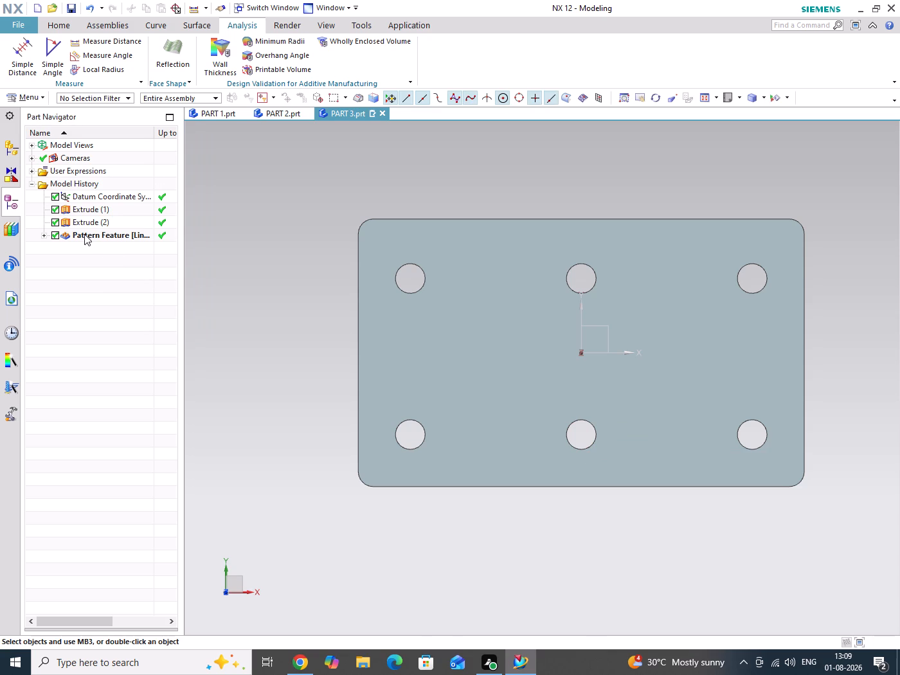
Edit the linear hole pattern, changing direction 1 to Count and Span spacing with a span distance of 250 mm.
{"action": "right_click", "coordinate": [84, 234]}
{"action": "left_click", "coordinate": [119, 296]}
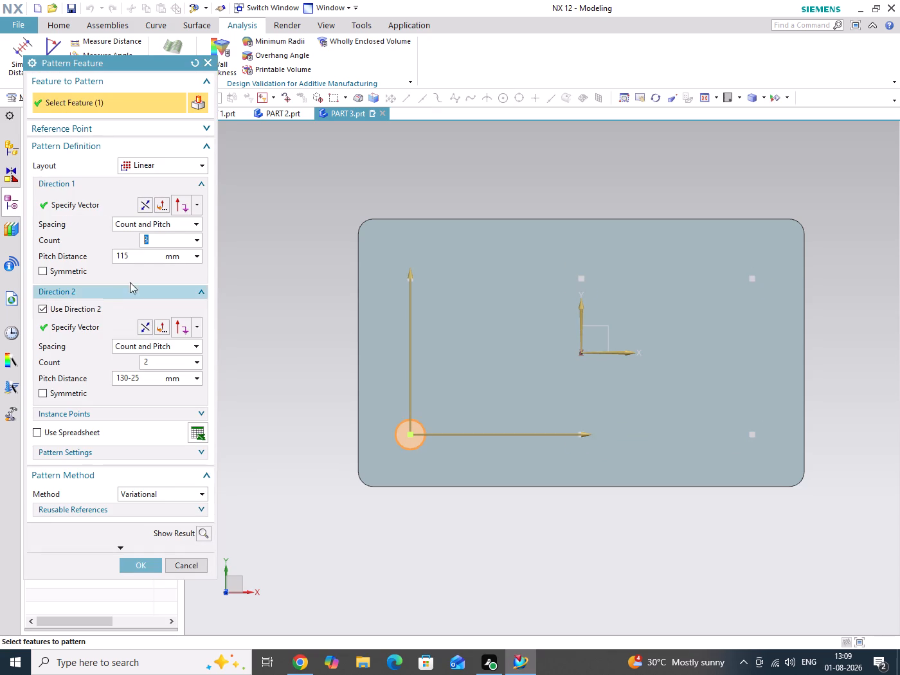
{"action": "double_click", "coordinate": [136, 258]}
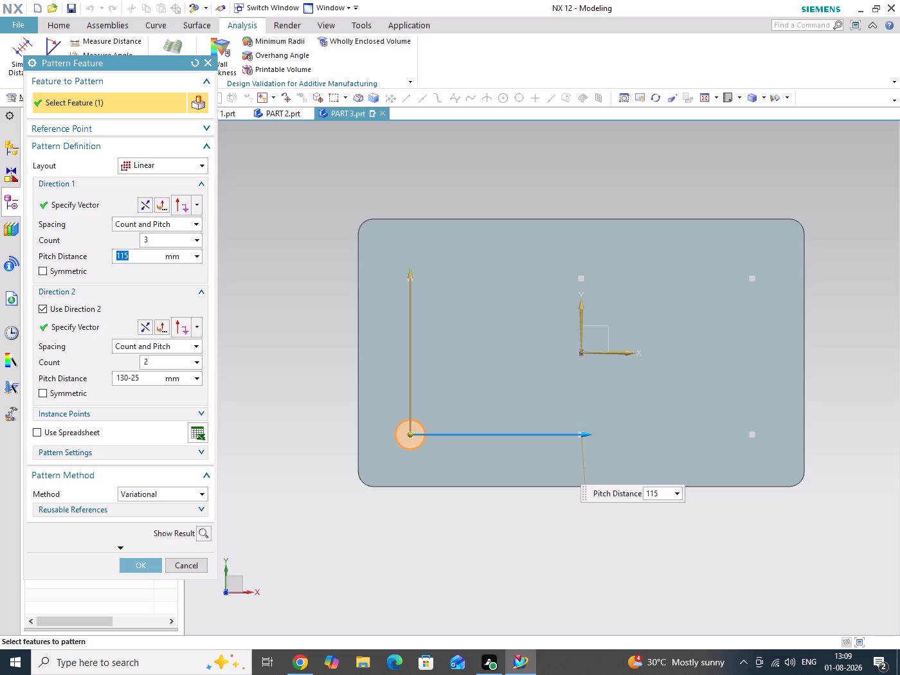
{"action": "left_click", "coordinate": [144, 224]}
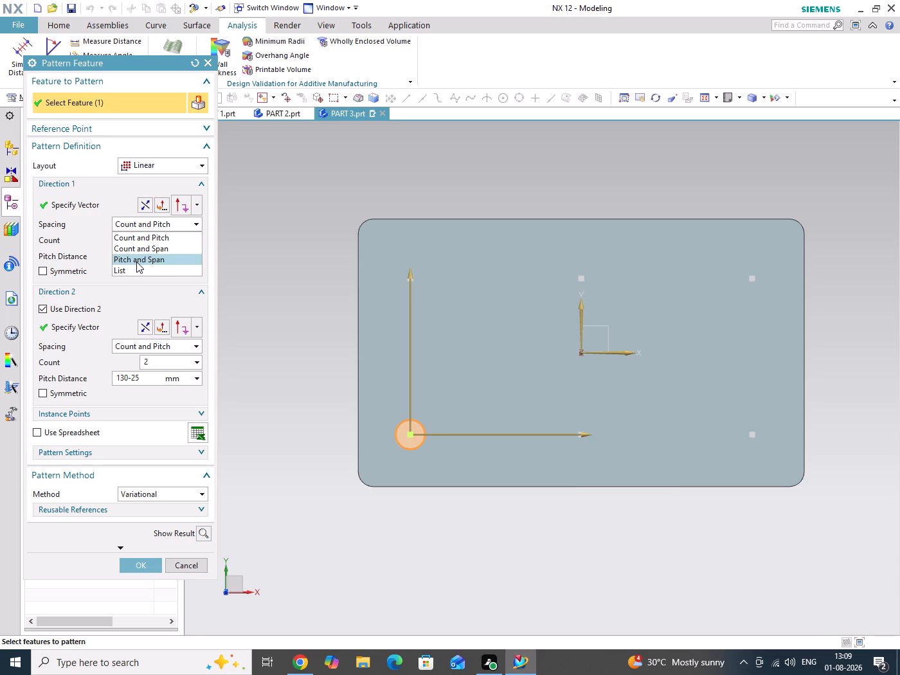
{"action": "left_click", "coordinate": [143, 251]}
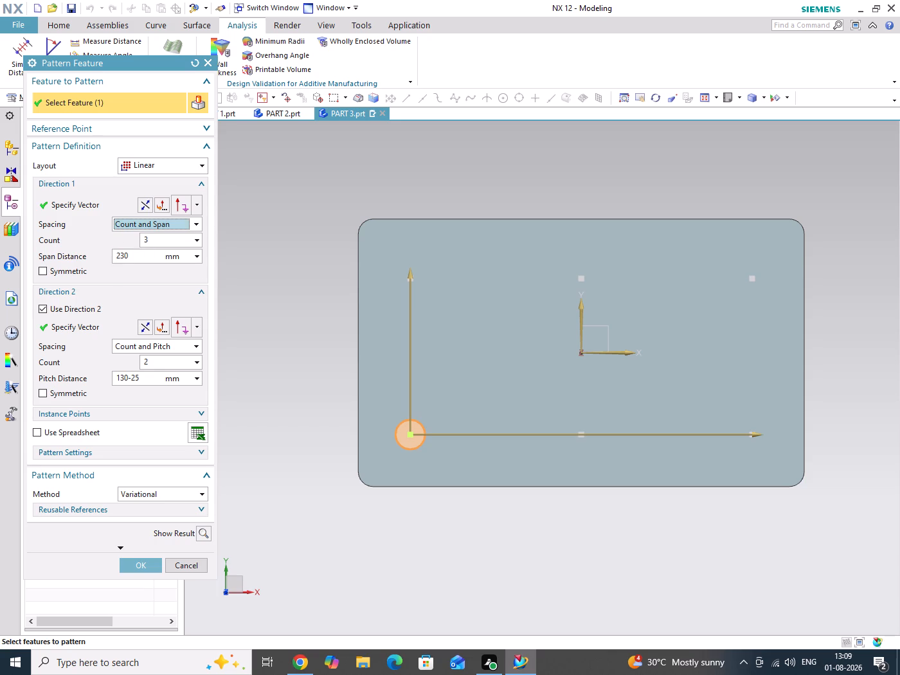
{"action": "double_click", "coordinate": [138, 258]}
{"action": "type", "text": "250"}
{"action": "key", "text": "Return"}
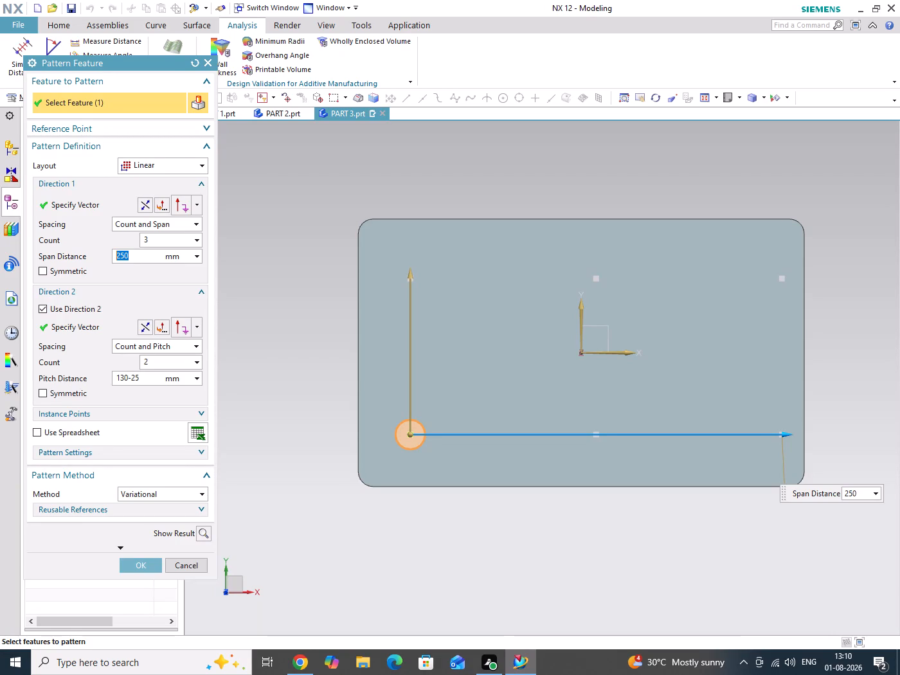
Change direction 2 of the linear hole pattern to Count and Span spacing with a span distance of 130 mm.
{"action": "left_click", "coordinate": [153, 348]}
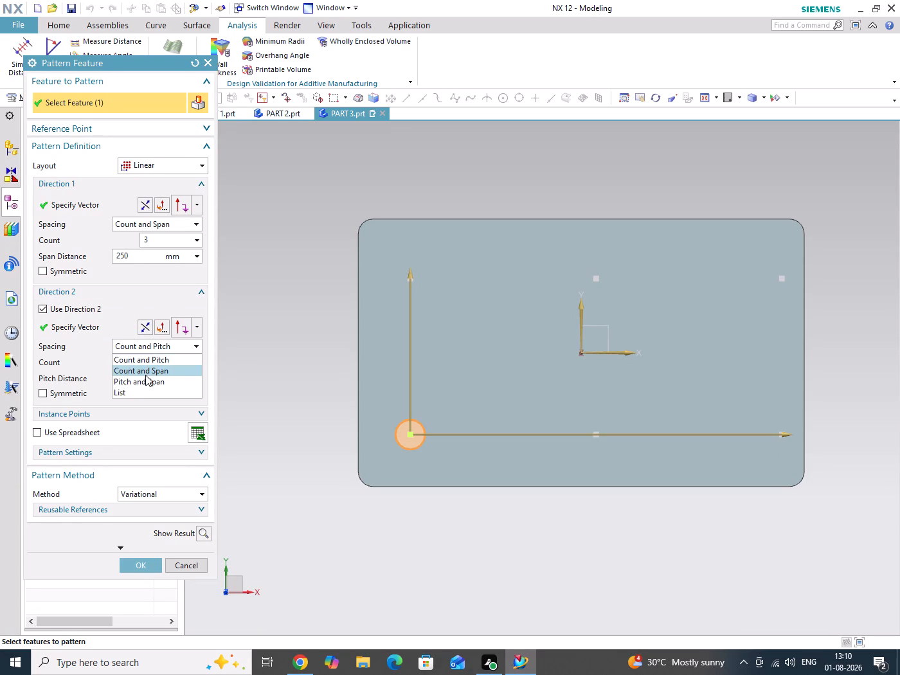
{"action": "left_click", "coordinate": [145, 375]}
{"action": "double_click", "coordinate": [142, 381]}
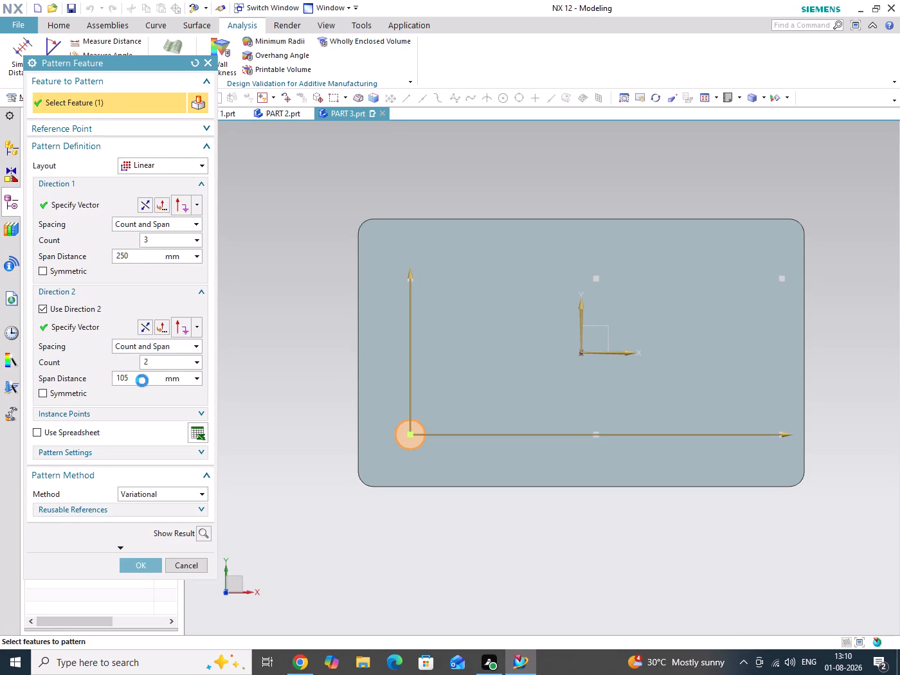
{"action": "type", "text": "130"}
{"action": "key", "text": "Return"}
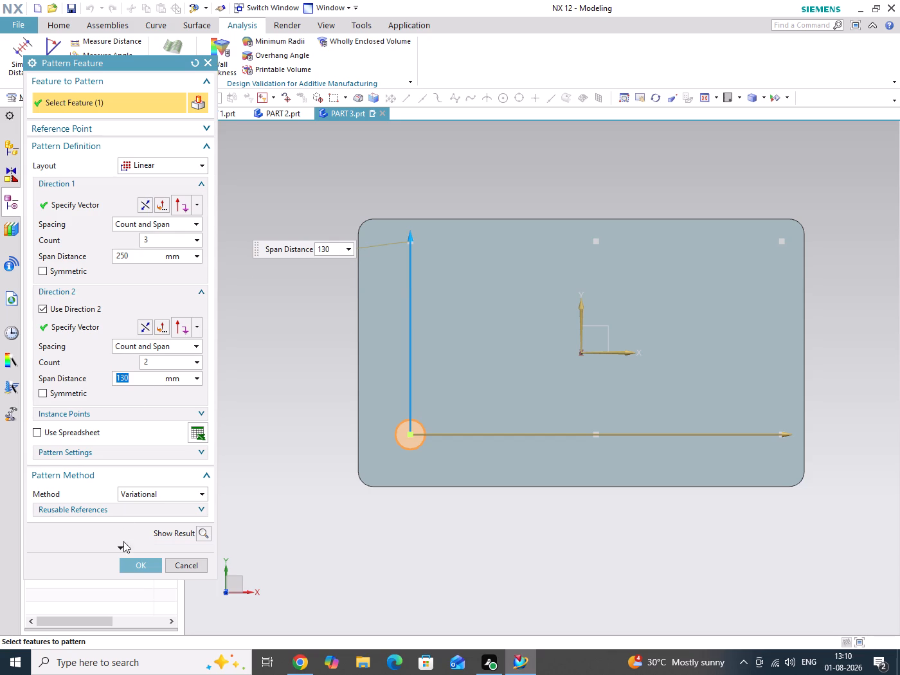
{"action": "left_click", "coordinate": [128, 566]}
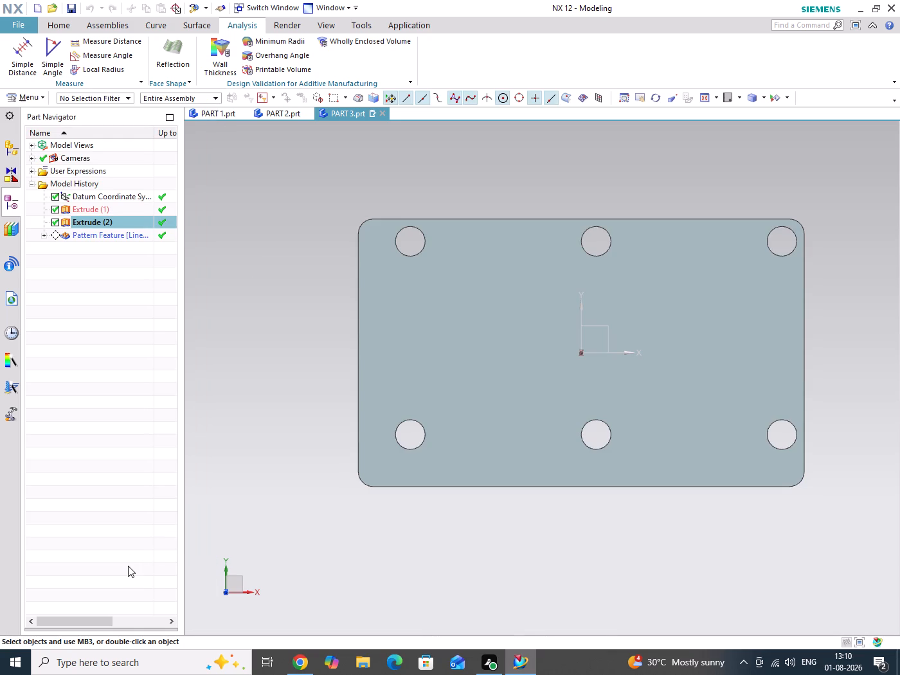
Open the sketch of the original corner hole's extrude and delete its horizontal and vertical position dimensions.
{"action": "right_click", "coordinate": [93, 221]}
{"action": "left_click", "coordinate": [125, 284]}
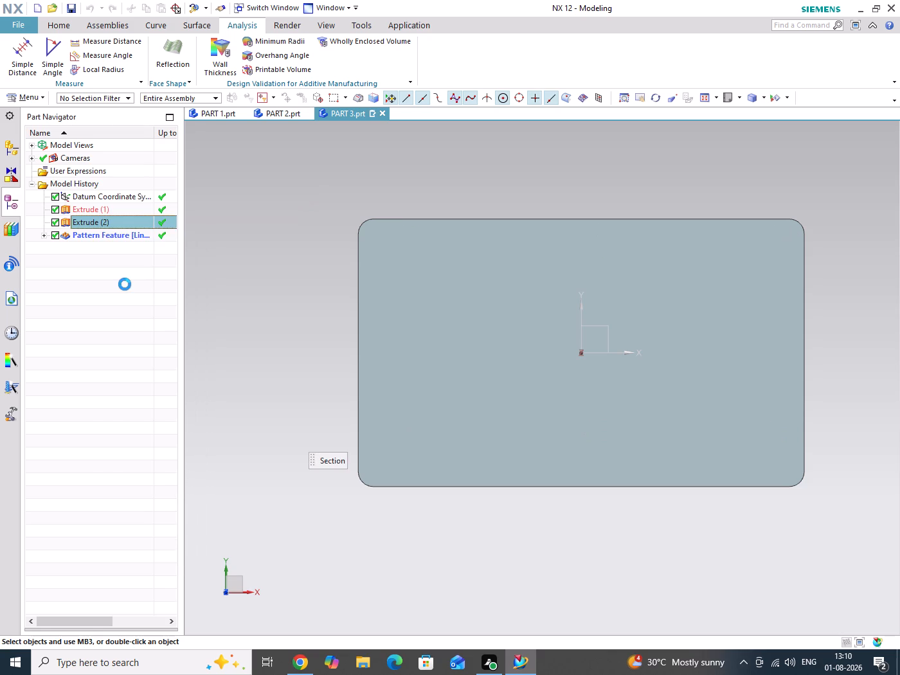
{"action": "scroll", "coordinate": [384, 459], "scroll_direction": "up", "scroll_amount": 4}
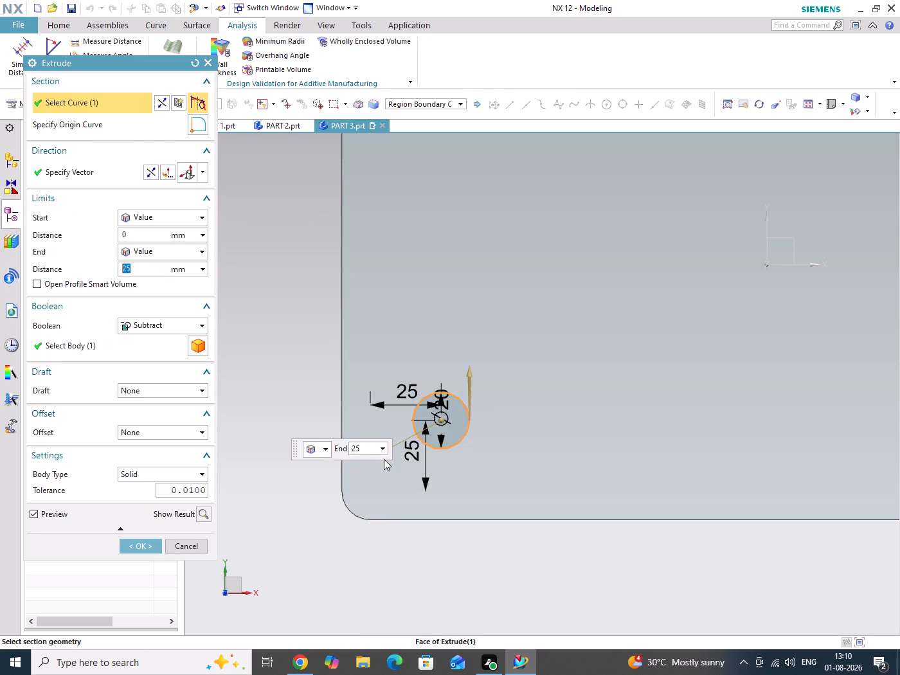
{"action": "scroll", "coordinate": [370, 444], "scroll_direction": "down", "scroll_amount": 2}
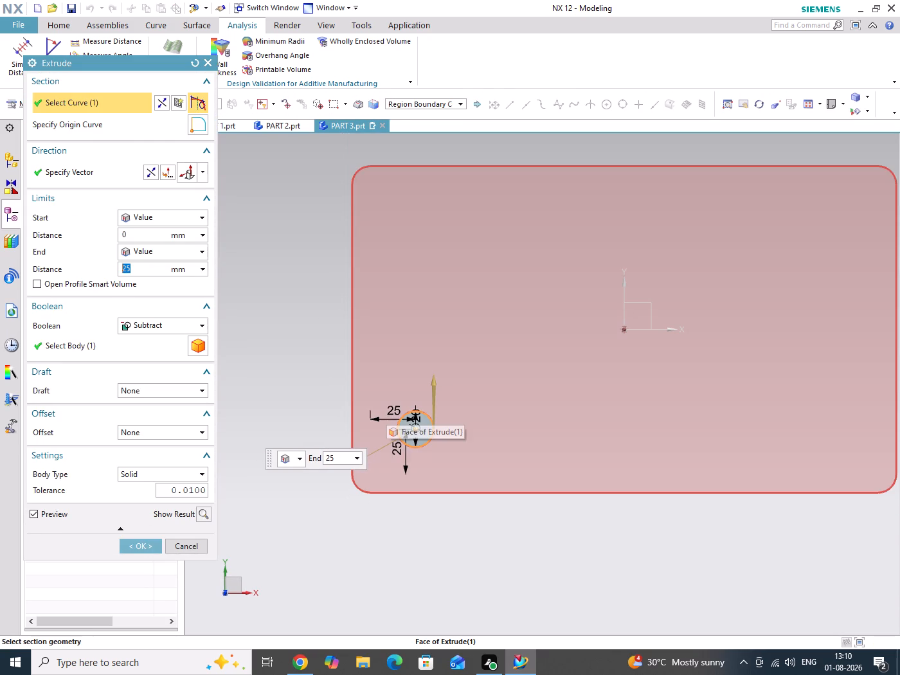
{"action": "scroll", "coordinate": [402, 466], "scroll_direction": "up", "scroll_amount": 2}
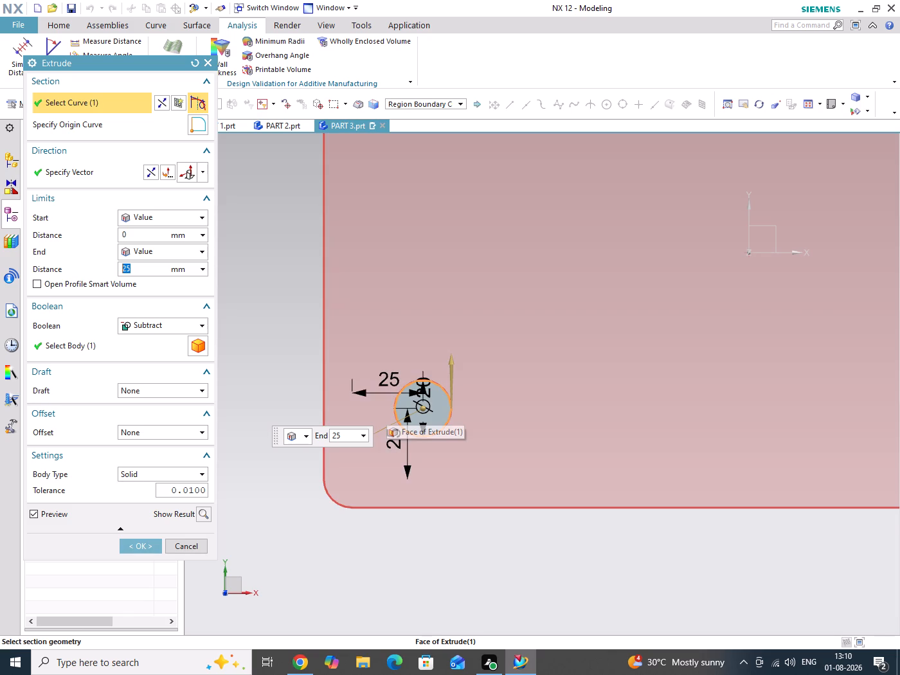
{"action": "left_click", "coordinate": [177, 104]}
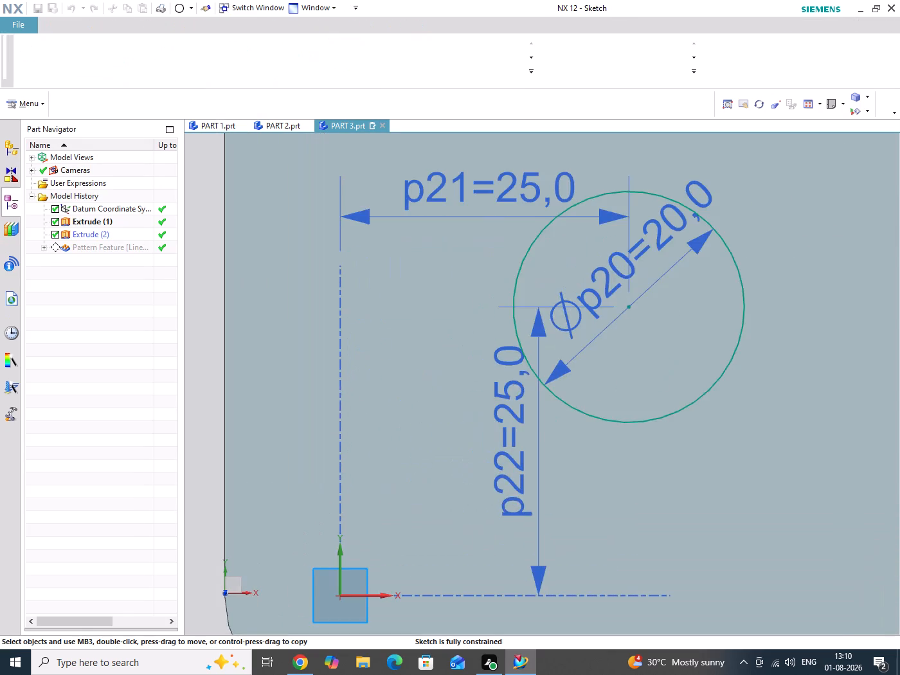
{"action": "scroll", "coordinate": [391, 426], "scroll_direction": "down", "scroll_amount": 5}
{"action": "scroll", "coordinate": [392, 382], "scroll_direction": "up", "scroll_amount": 2}
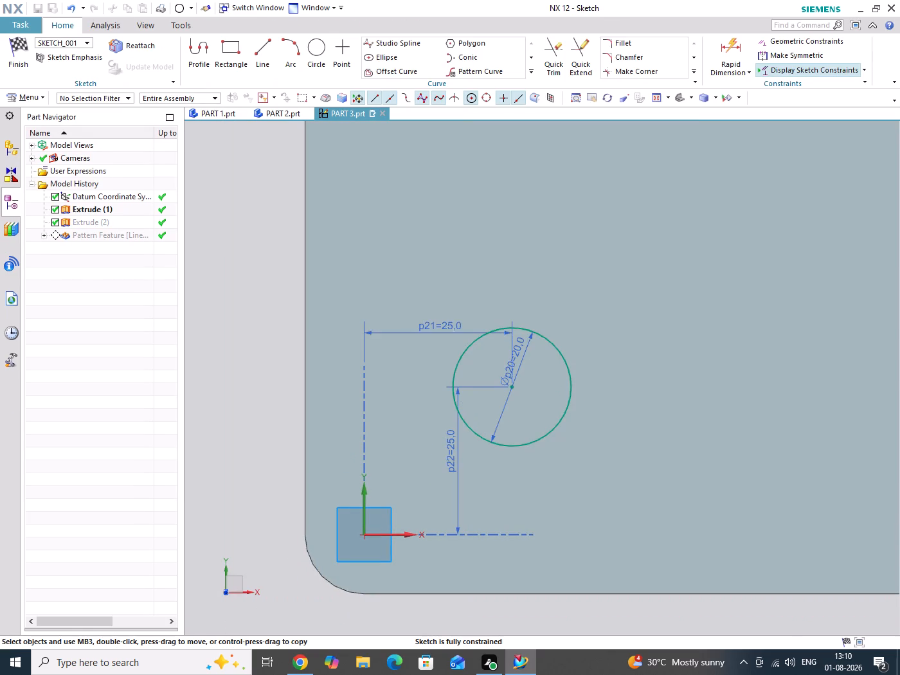
{"action": "left_click", "coordinate": [441, 330]}
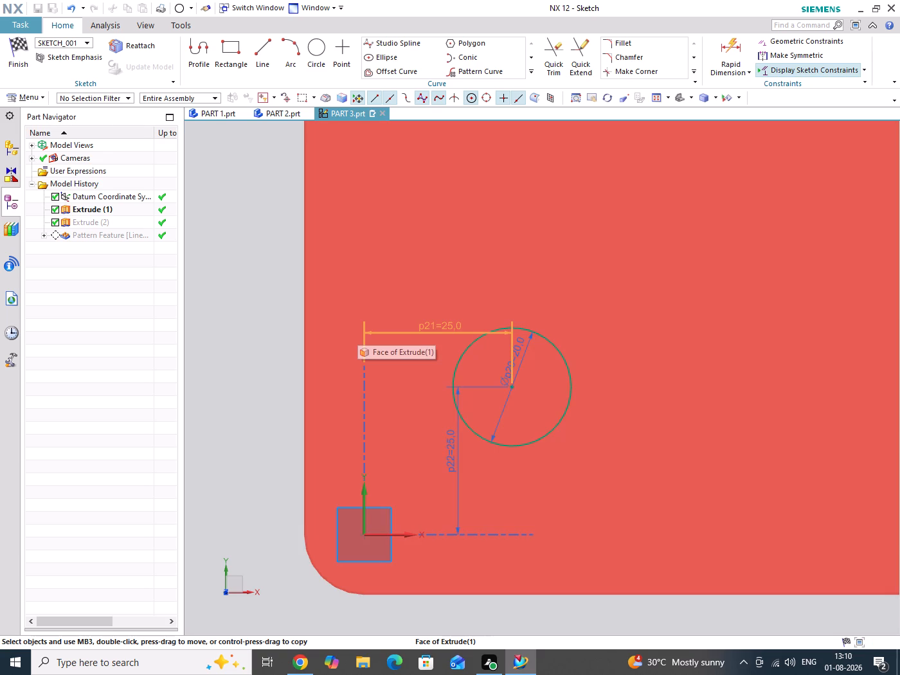
{"action": "key", "text": "Delete"}
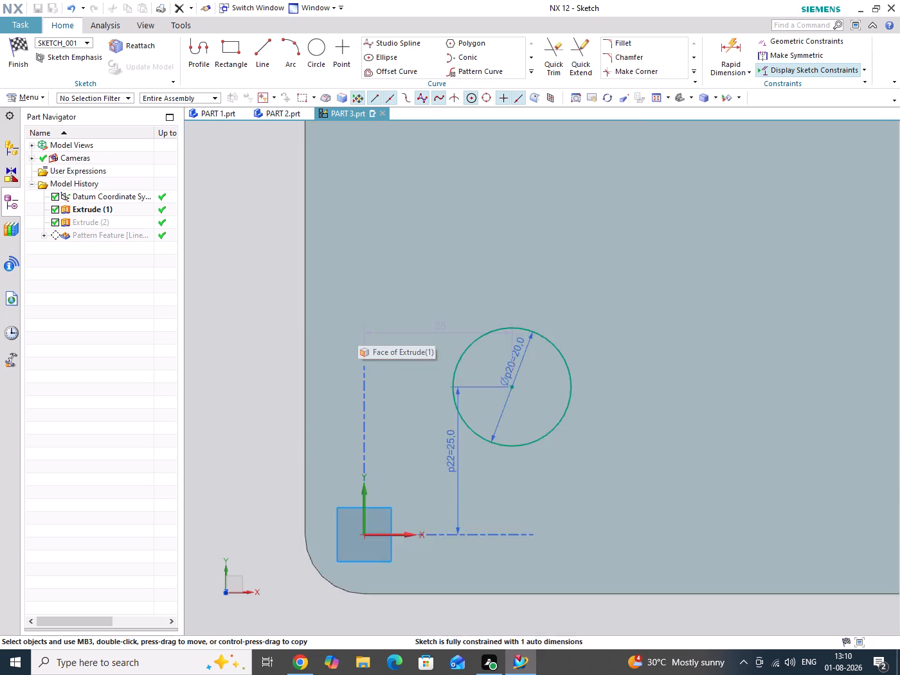
{"action": "scroll", "coordinate": [424, 415], "scroll_direction": "down", "scroll_amount": 3}
{"action": "left_click", "coordinate": [446, 449]}
{"action": "key", "text": "Delete"}
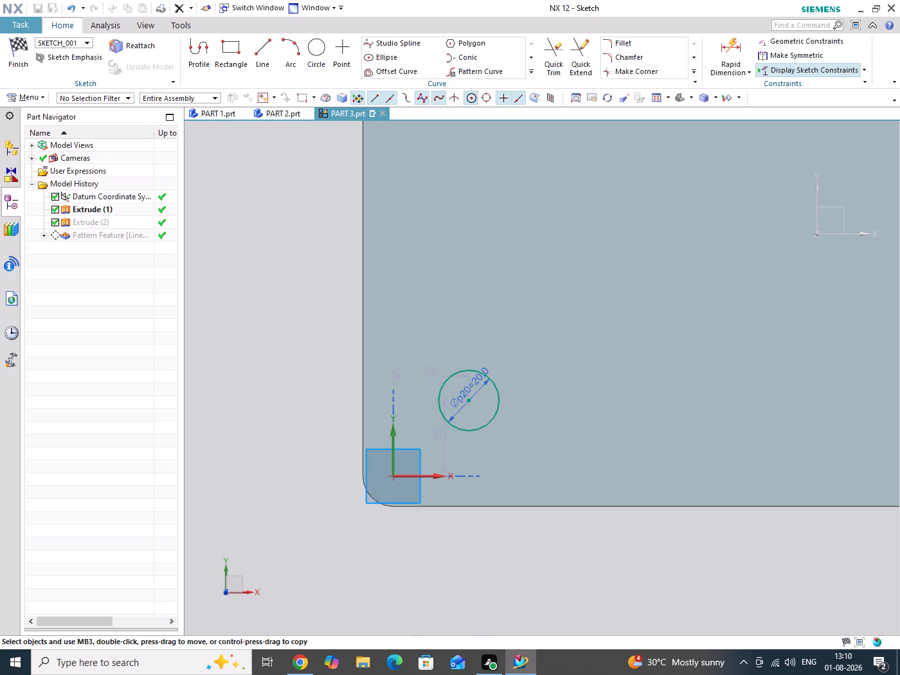
Dimension the hole centre 25 mm along X from the plate's nearest short straight edge using Rapid Dimension.
{"action": "left_click", "coordinate": [745, 47]}
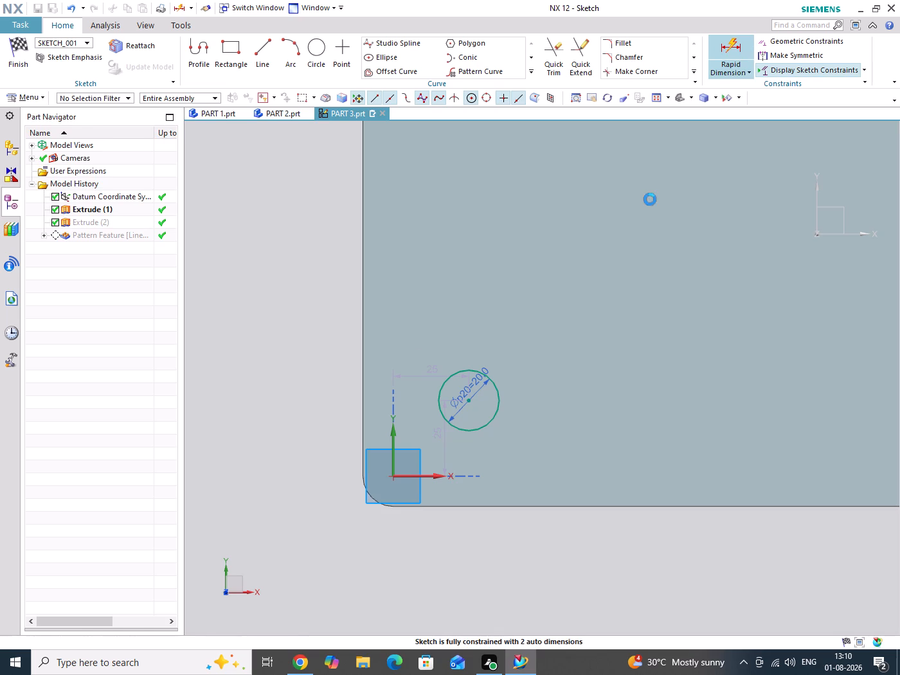
{"action": "left_click", "coordinate": [364, 318]}
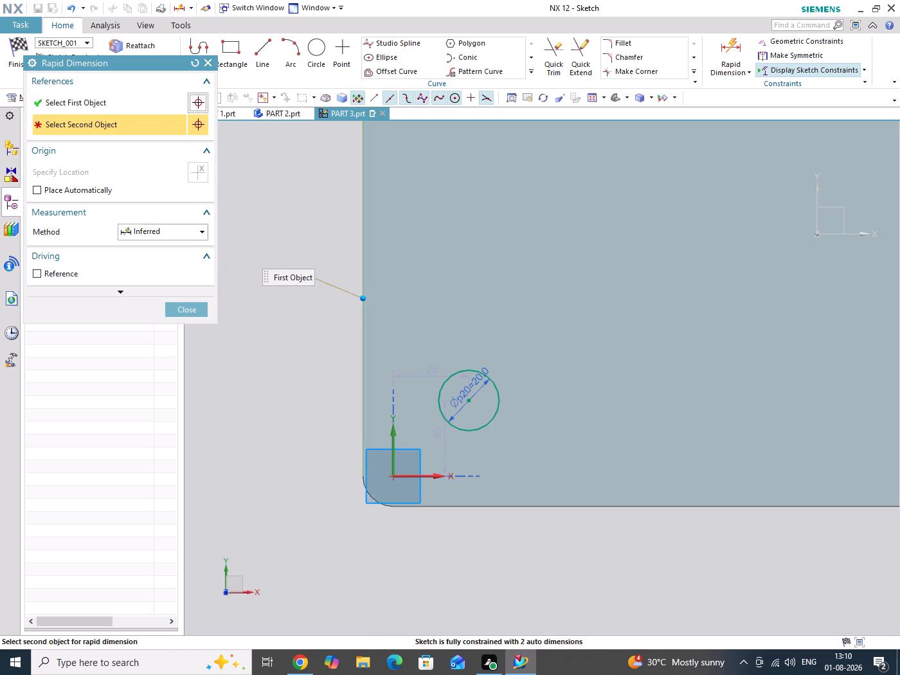
{"action": "left_click", "coordinate": [467, 401]}
{"action": "left_click", "coordinate": [415, 545]}
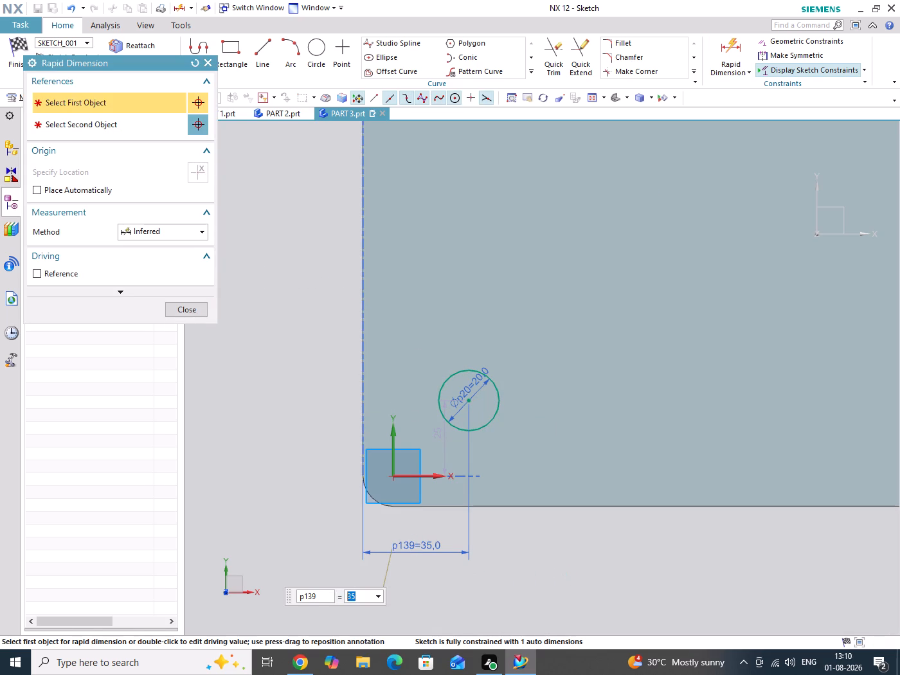
{"action": "type", "text": "25"}
{"action": "key", "text": "Return"}
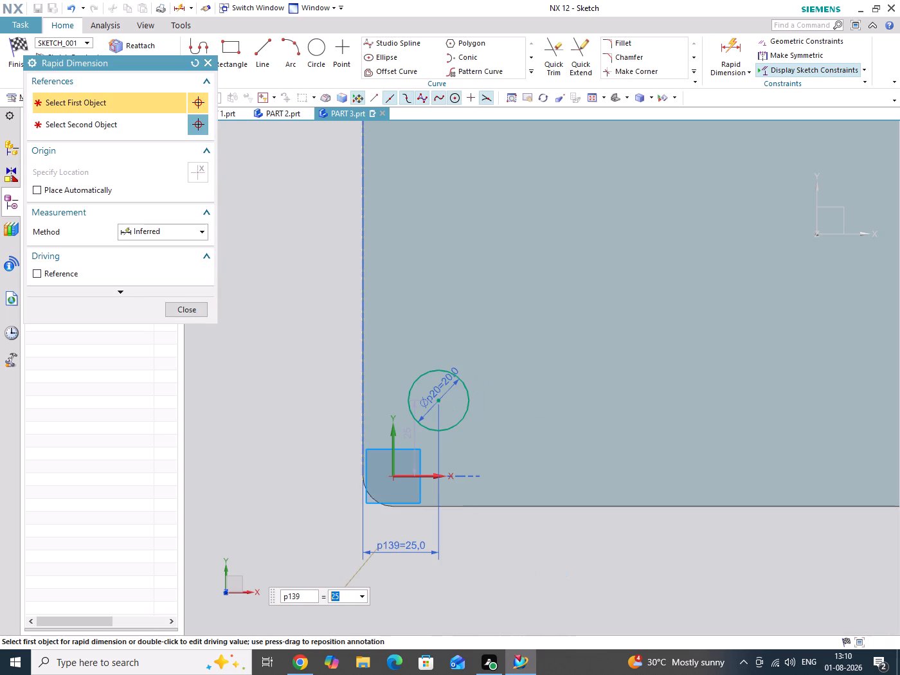
Turn the automatic vertical dimension between the sketch's X axis and the hole centre into a driving dimension of 25 mm.
{"action": "scroll", "coordinate": [386, 477], "scroll_direction": "up", "scroll_amount": 3}
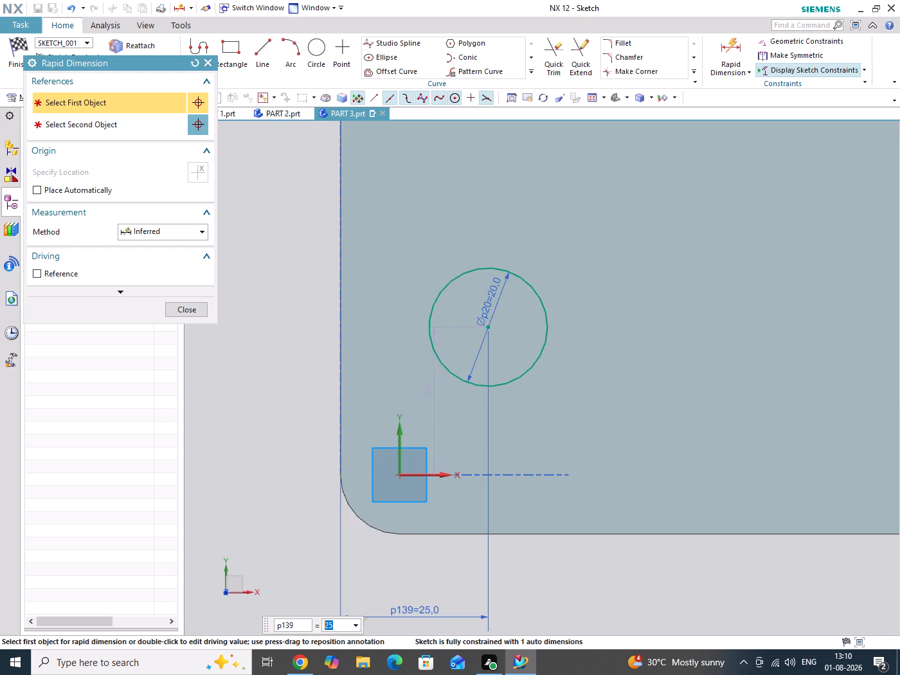
{"action": "double_click", "coordinate": [433, 401]}
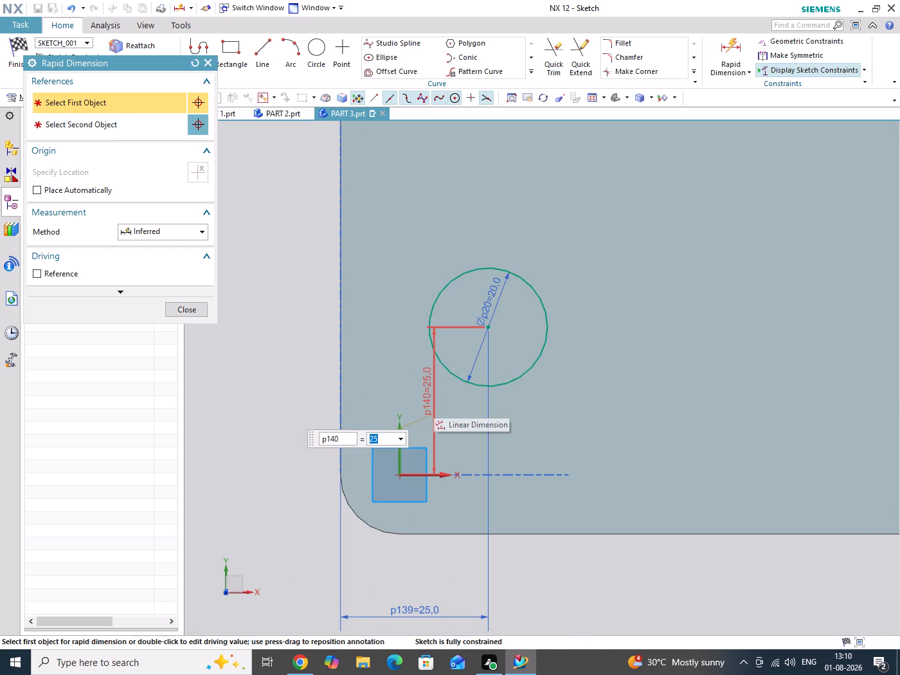
{"action": "type", "text": "25"}
{"action": "key", "text": "Return"}
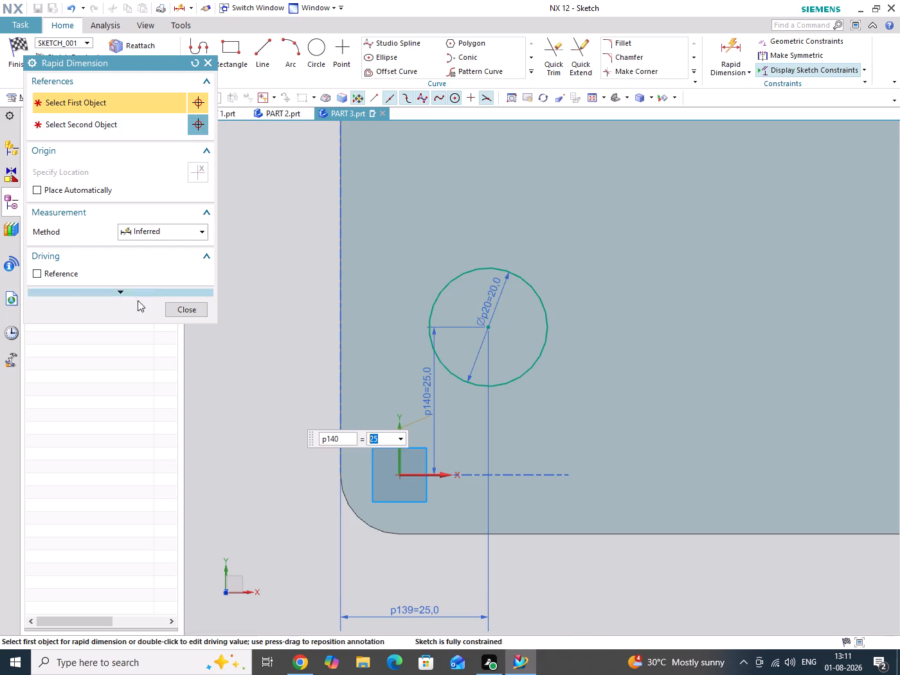
{"action": "left_click", "coordinate": [183, 314]}
Finish the hole sketch, accept the extrude edit, and save PART 3.
{"action": "scroll", "coordinate": [278, 330], "scroll_direction": "down", "scroll_amount": 2}
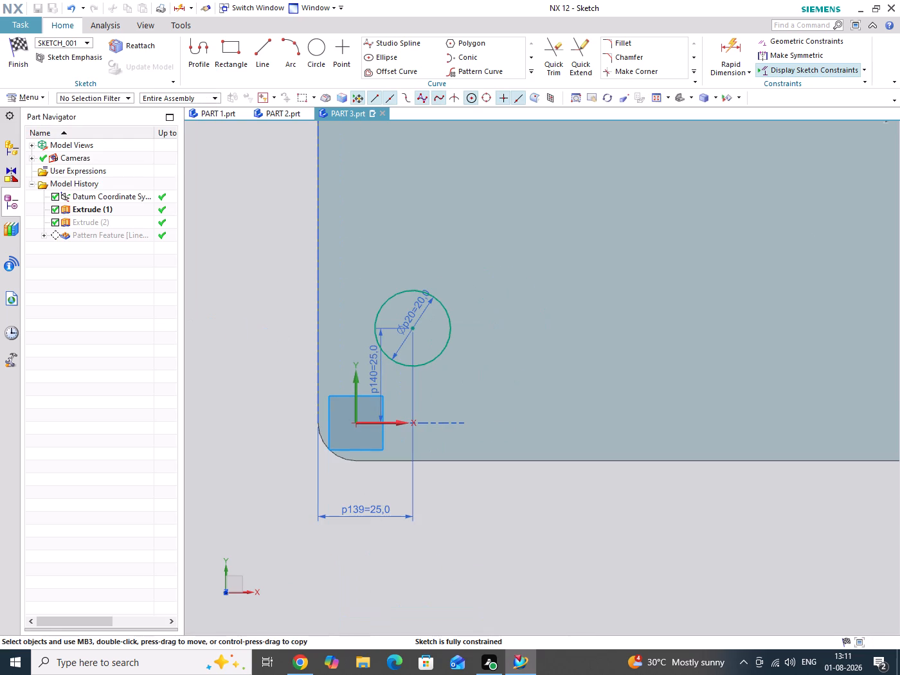
{"action": "key", "text": "ctrl+q"}
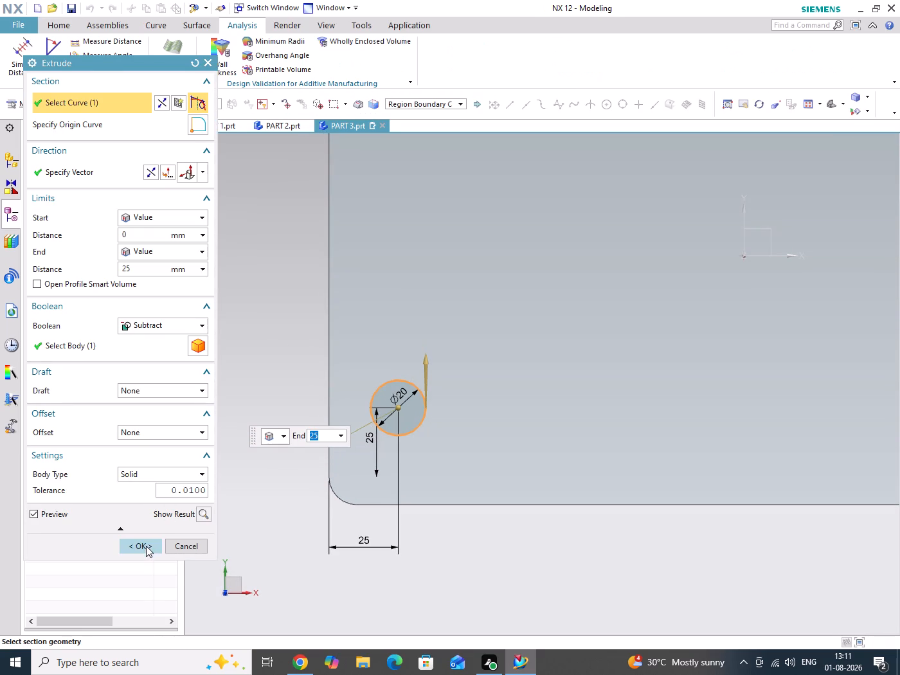
{"action": "left_click", "coordinate": [145, 546]}
{"action": "key", "text": "End"}
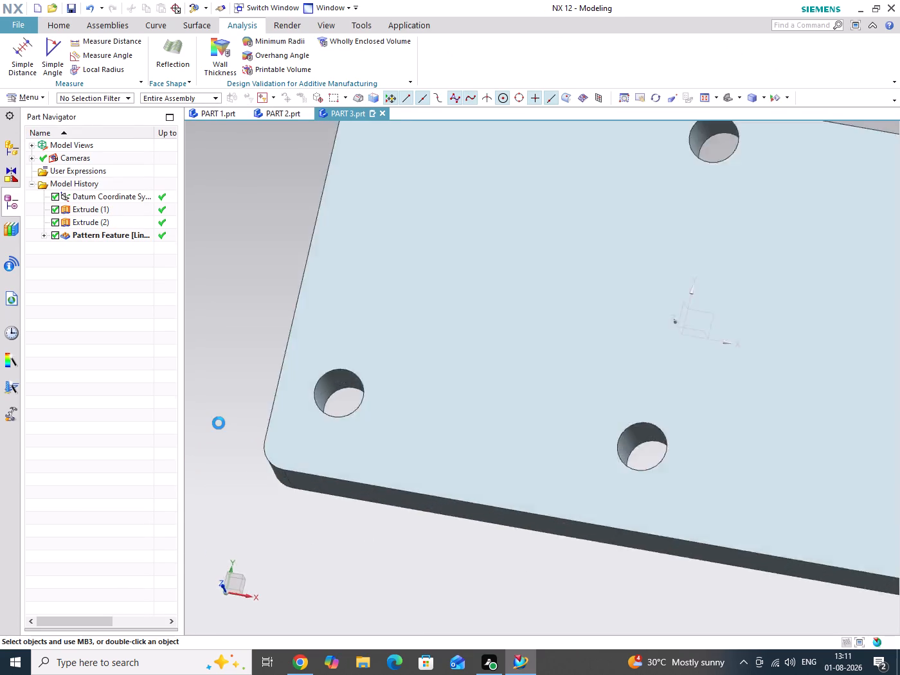
{"action": "key", "text": "ctrl+s"}
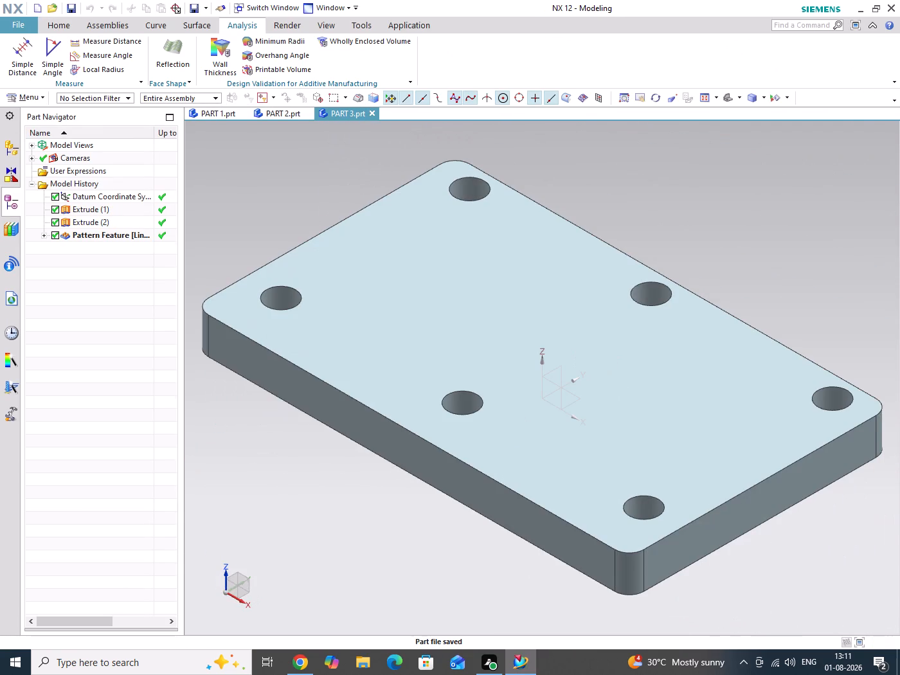
Inspect the hole layout on the plate and review the linear pattern's count and span settings without changing them.
{"action": "scroll", "coordinate": [518, 376], "scroll_direction": "down", "scroll_amount": 4}
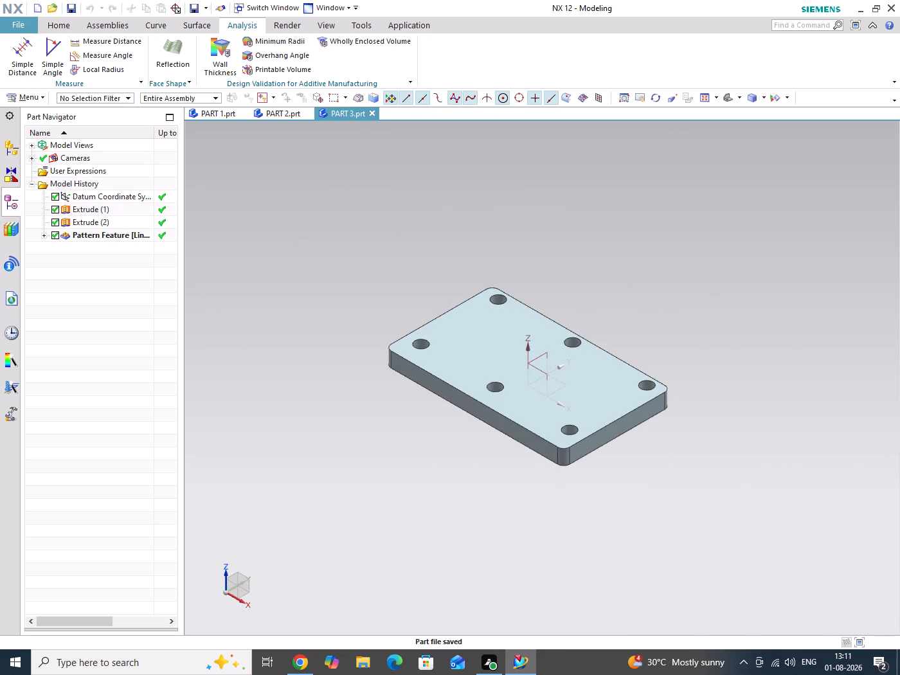
{"action": "middle_click_drag", "start_coordinate": [433, 449], "coordinate": [443, 484]}
{"action": "middle_click_drag", "start_coordinate": [431, 473], "coordinate": [431, 477]}
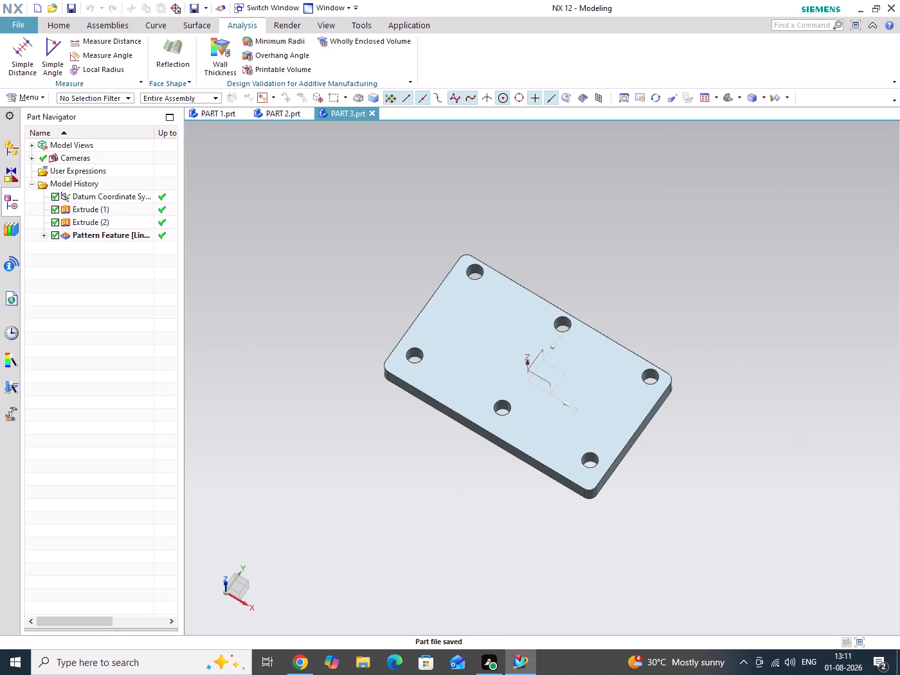
{"action": "middle_click_drag", "start_coordinate": [431, 477], "coordinate": [431, 491]}
{"action": "scroll", "coordinate": [510, 301], "scroll_direction": "up", "scroll_amount": 2}
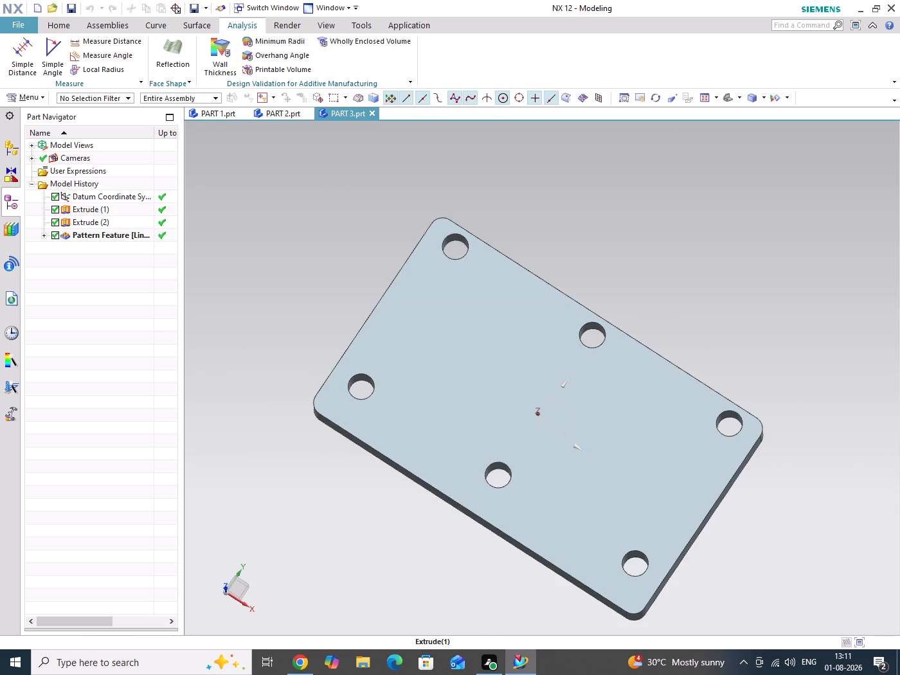
{"action": "left_click", "coordinate": [85, 233]}
{"action": "right_click", "coordinate": [85, 233]}
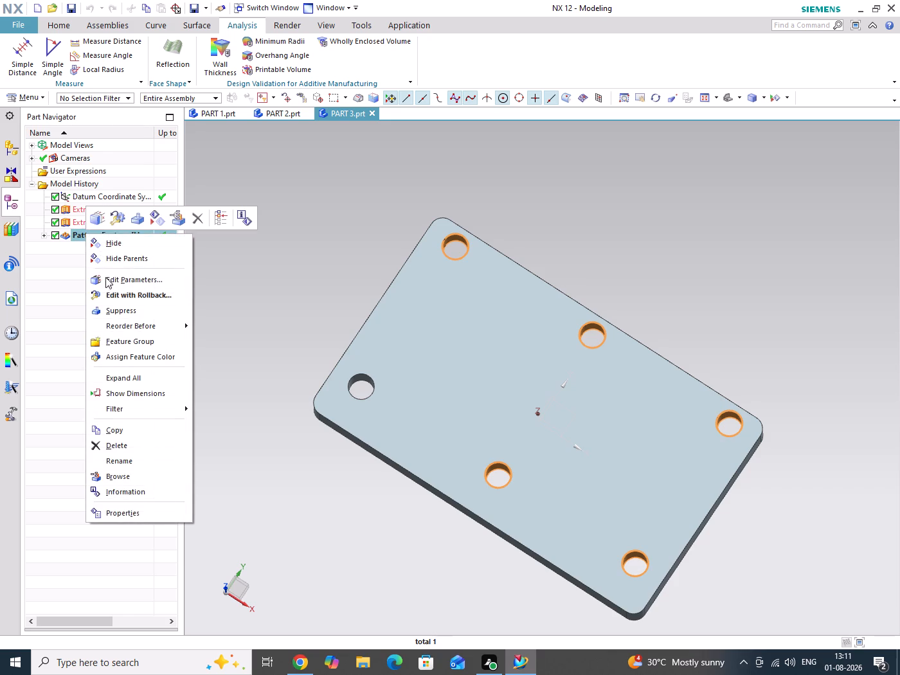
{"action": "left_click", "coordinate": [116, 300]}
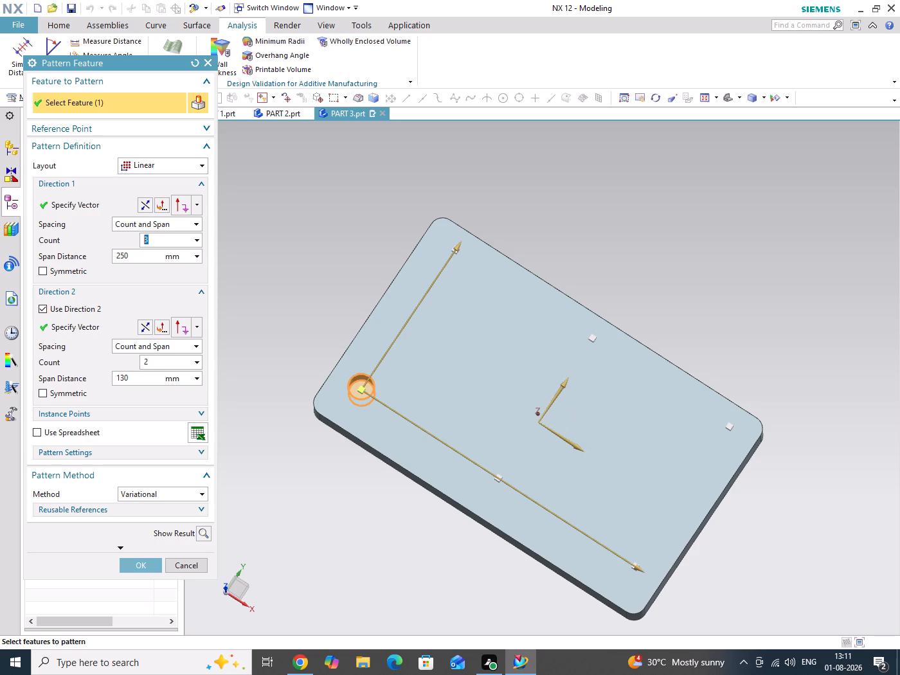
{"action": "left_click", "coordinate": [123, 566]}
{"action": "left_click_drag", "start_coordinate": [214, 408], "coordinate": [229, 446]}
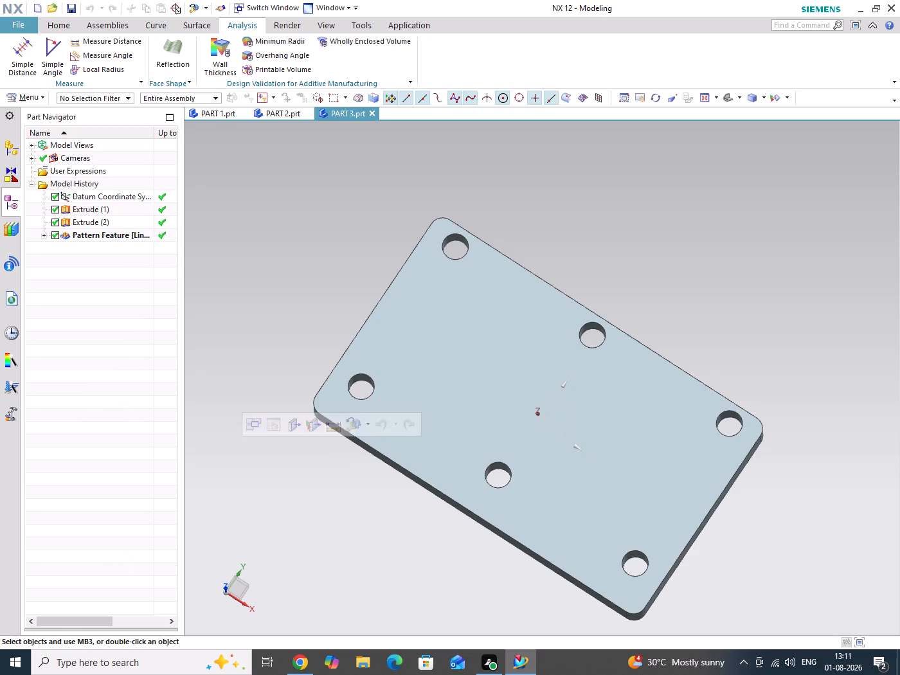
Set the vertical dimension from the X axis to the hole centre in Extrude (2)'s sketch to 15 mm and update the extrude.
{"action": "left_click", "coordinate": [85, 224]}
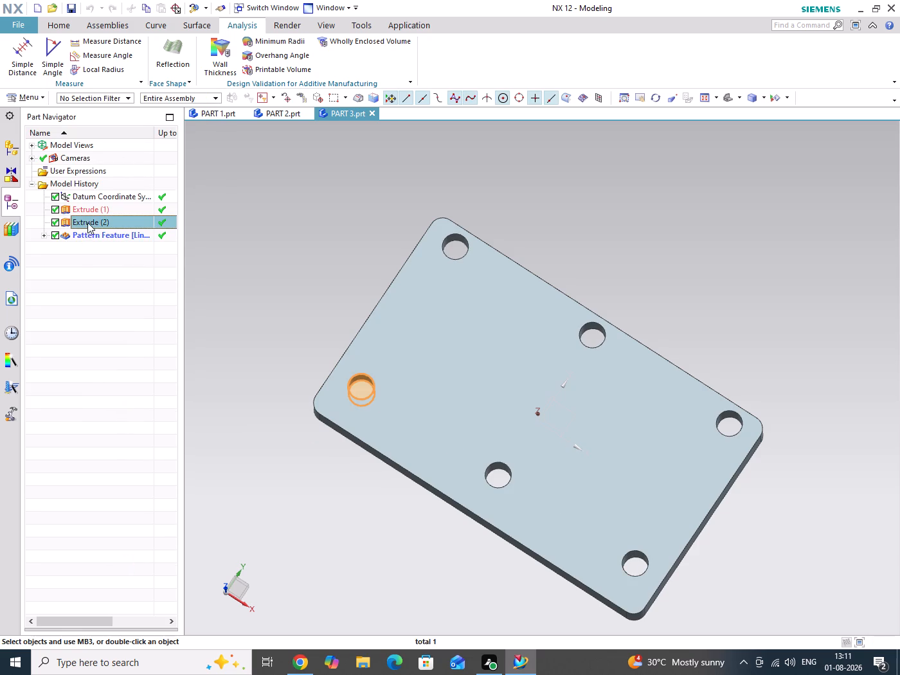
{"action": "right_click", "coordinate": [93, 221]}
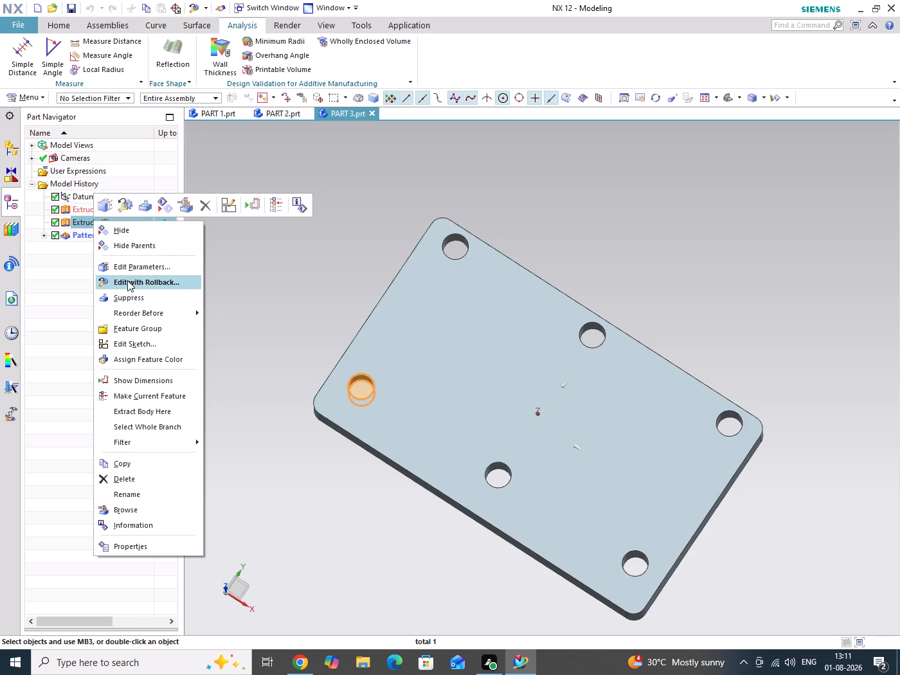
{"action": "left_click", "coordinate": [127, 280]}
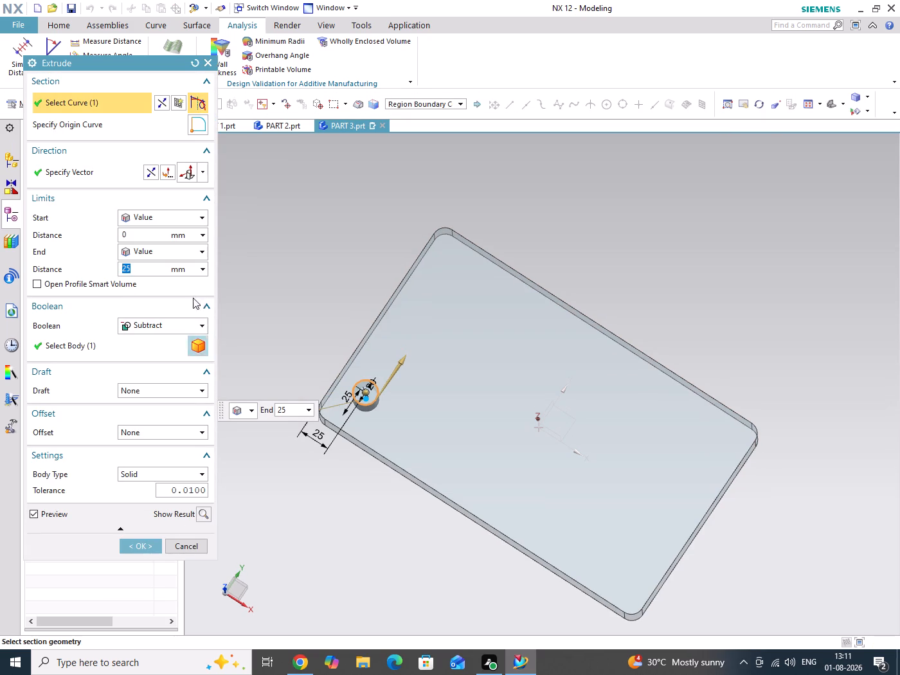
{"action": "left_click", "coordinate": [181, 107]}
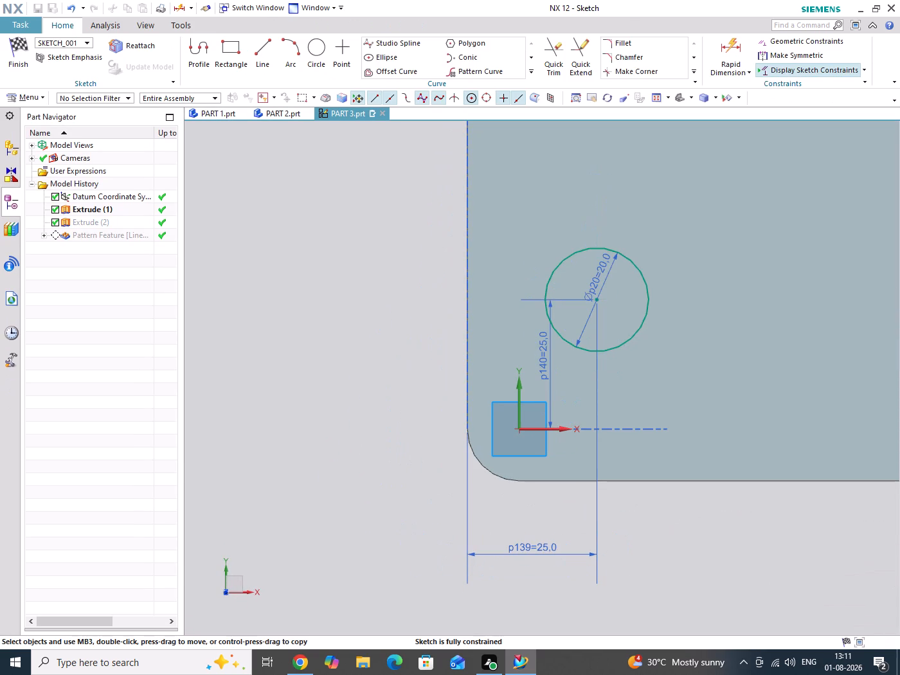
{"action": "left_click", "coordinate": [547, 359]}
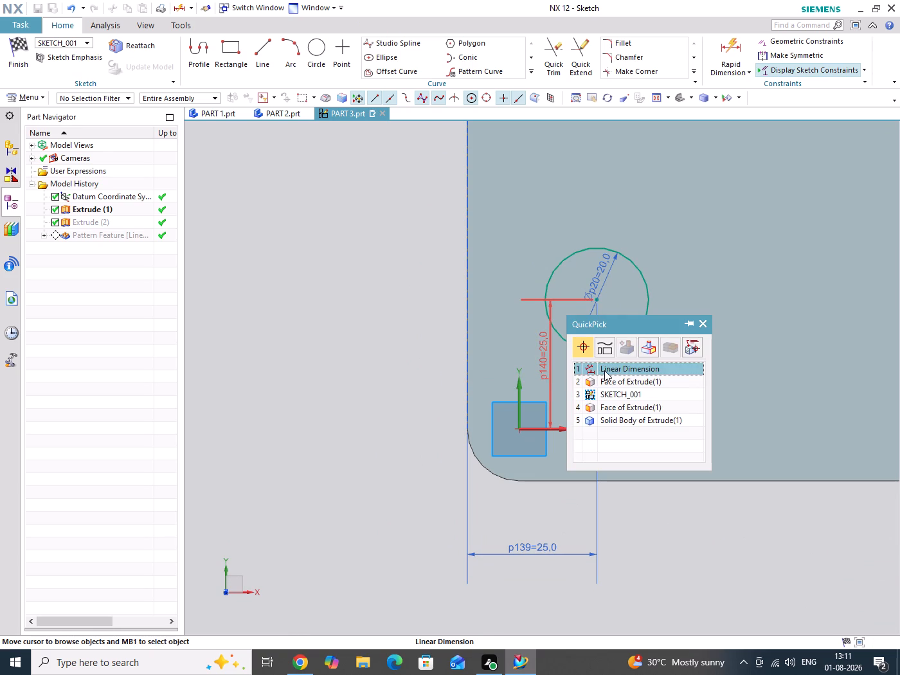
{"action": "left_click", "coordinate": [605, 370]}
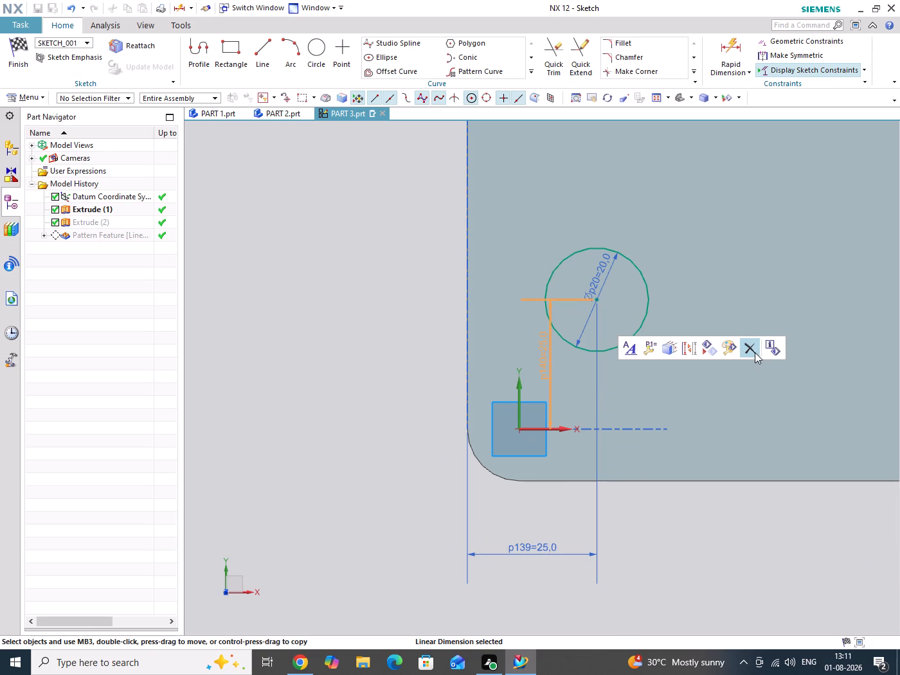
{"action": "left_click_drag", "start_coordinate": [429, 325], "coordinate": [429, 398]}
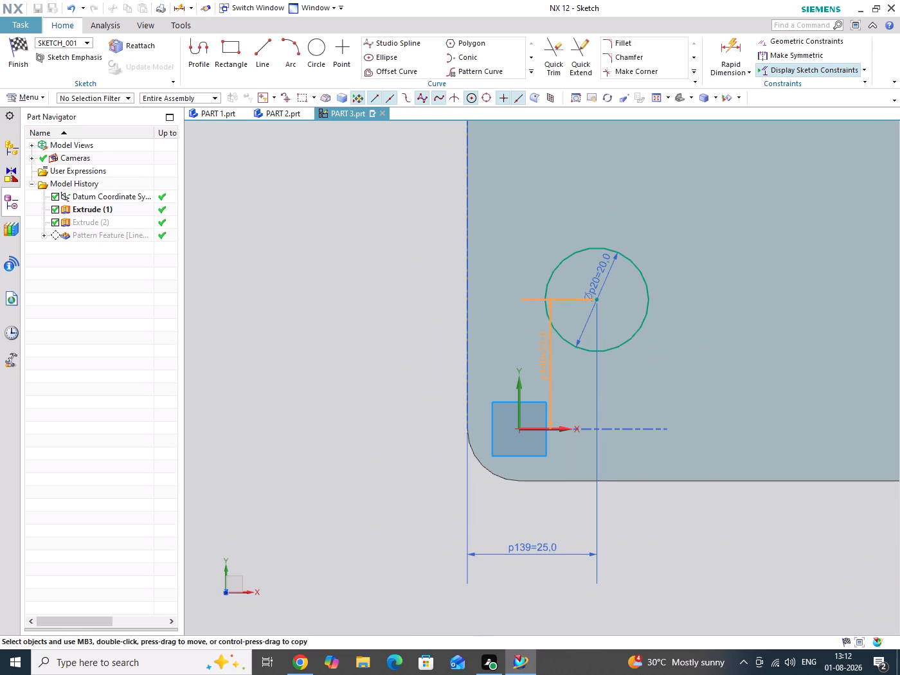
{"action": "double_click", "coordinate": [548, 360]}
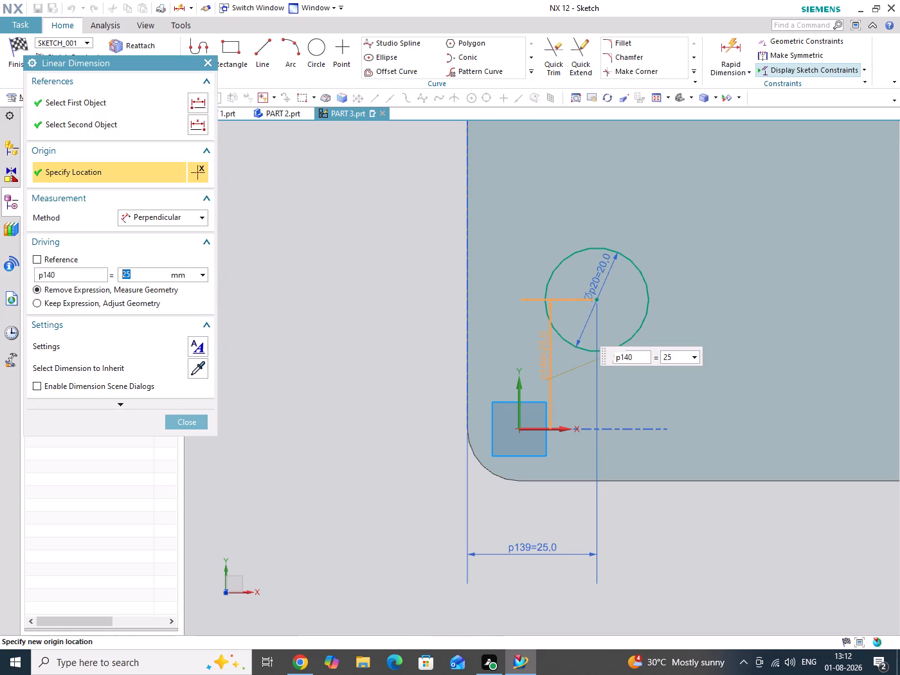
{"action": "type", "text": "15"}
{"action": "key", "text": "Return"}
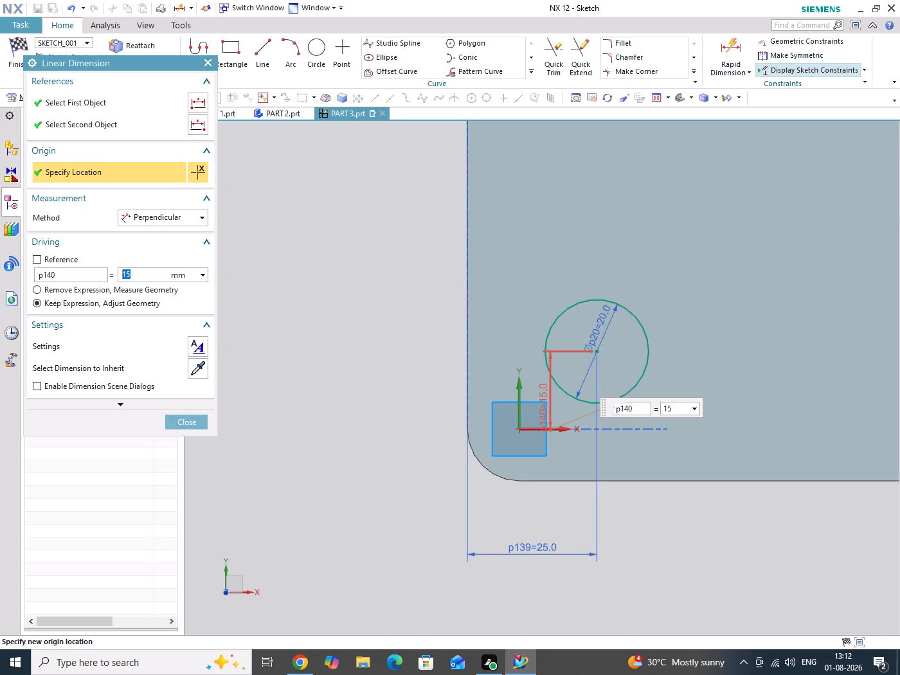
{"action": "left_click", "coordinate": [204, 419]}
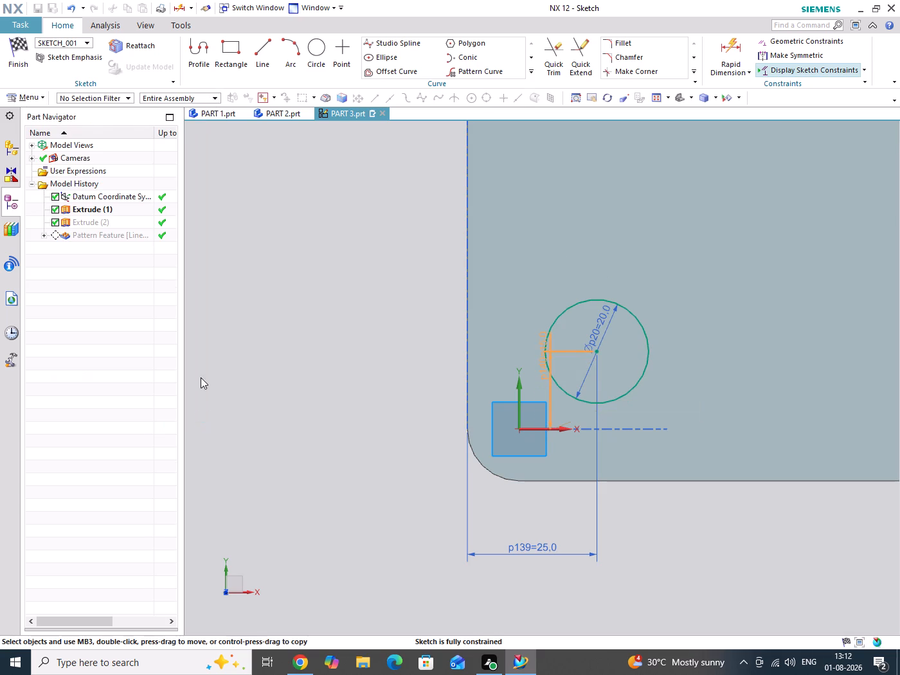
{"action": "left_click", "coordinate": [10, 45]}
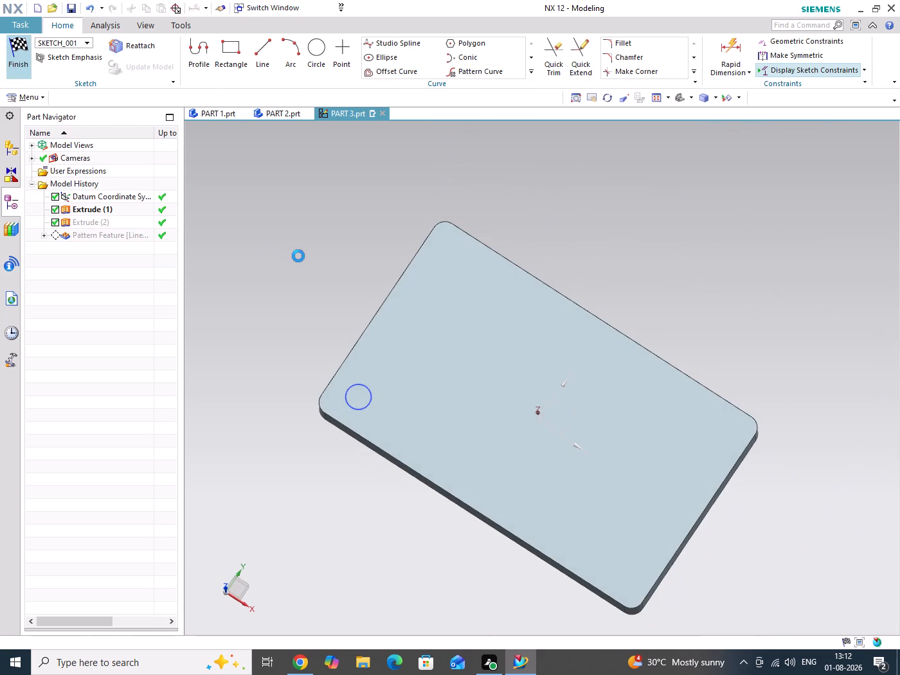
{"action": "left_click", "coordinate": [133, 549]}
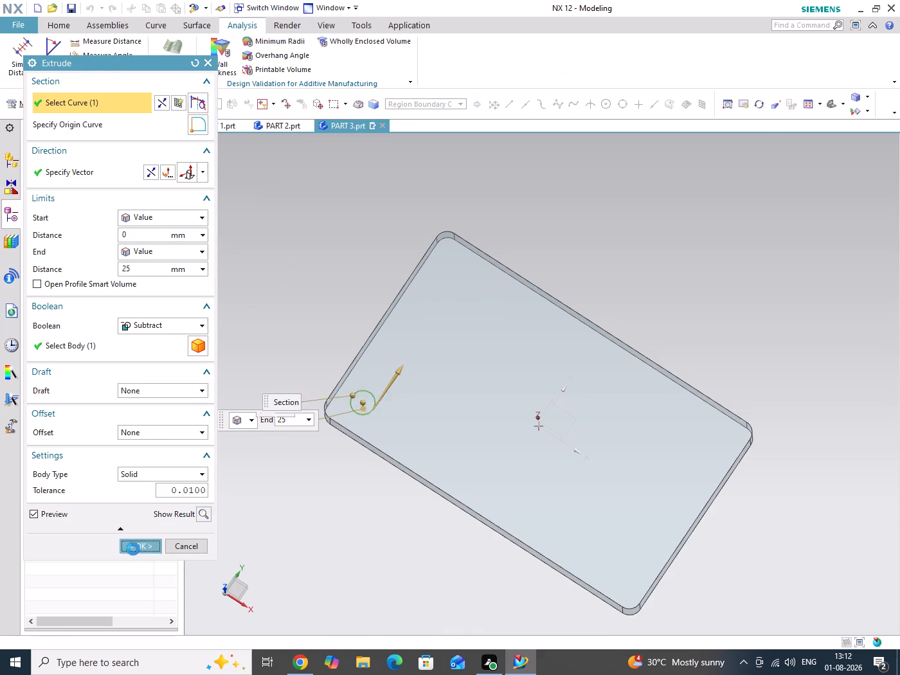
Measure the centre-to-centre distance between the Extrude (2) hole and the patterned hole directly across the plate's width, along Y.
{"action": "left_click_drag", "start_coordinate": [292, 277], "coordinate": [291, 300]}
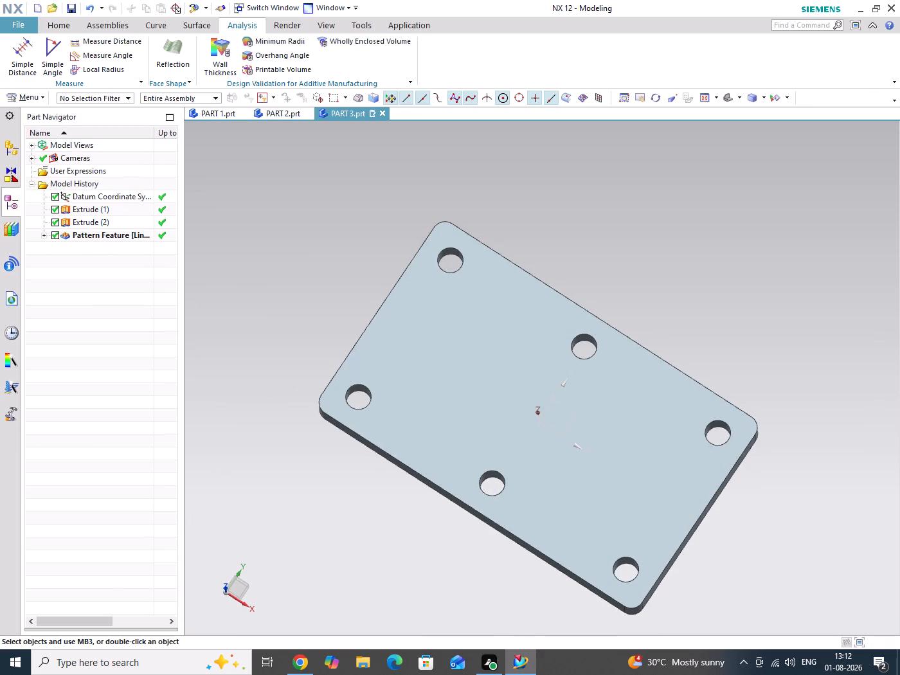
{"action": "left_click_drag", "start_coordinate": [291, 300], "coordinate": [291, 301]}
{"action": "left_click", "coordinate": [743, 102]}
{"action": "key", "text": "ctrl+alt+t"}
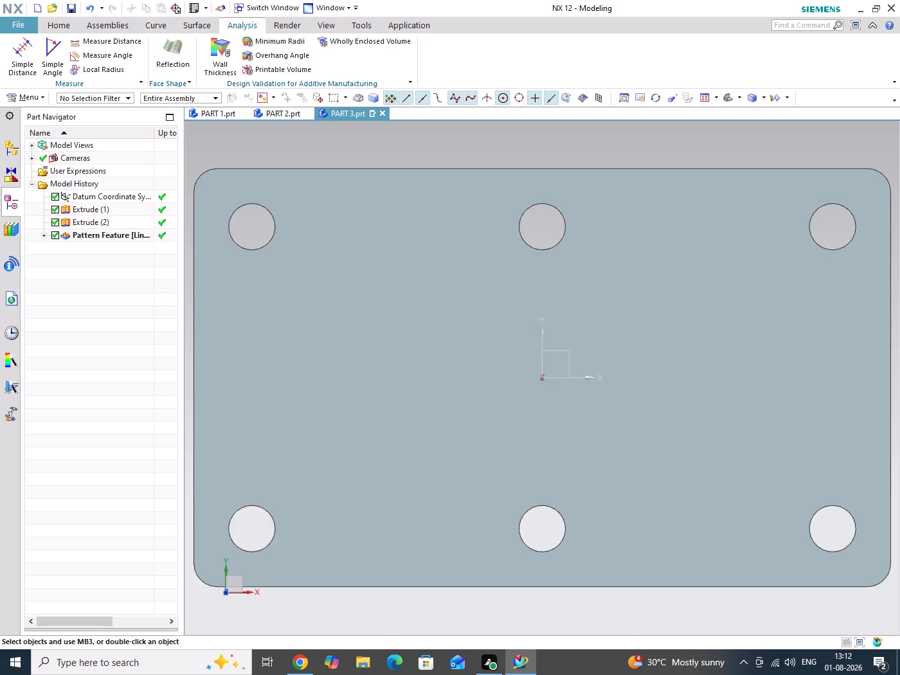
{"action": "scroll", "coordinate": [584, 250], "scroll_direction": "down", "scroll_amount": 4}
{"action": "left_click", "coordinate": [112, 48]}
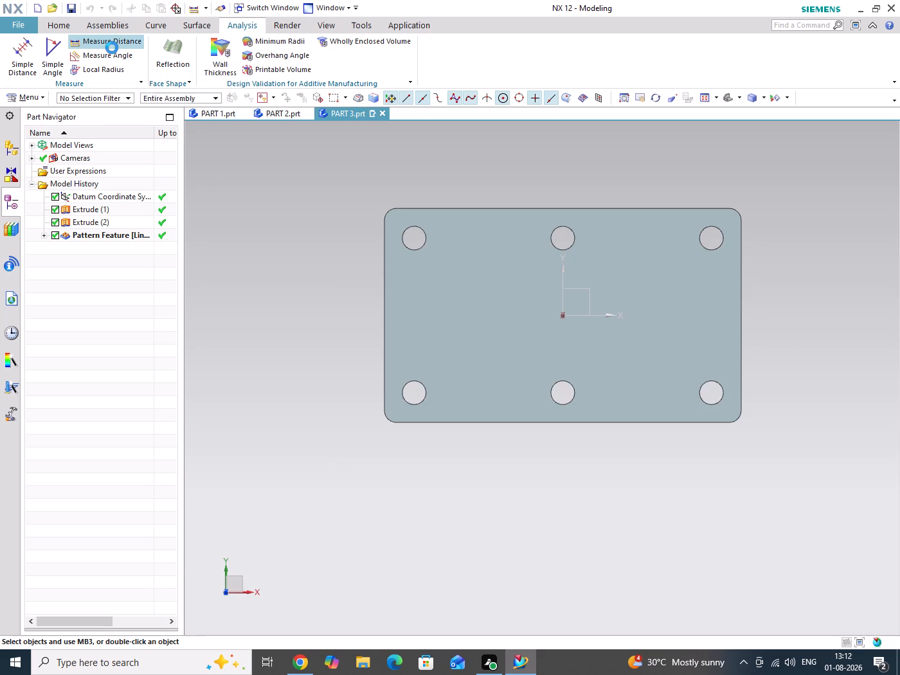
{"action": "left_click", "coordinate": [415, 392]}
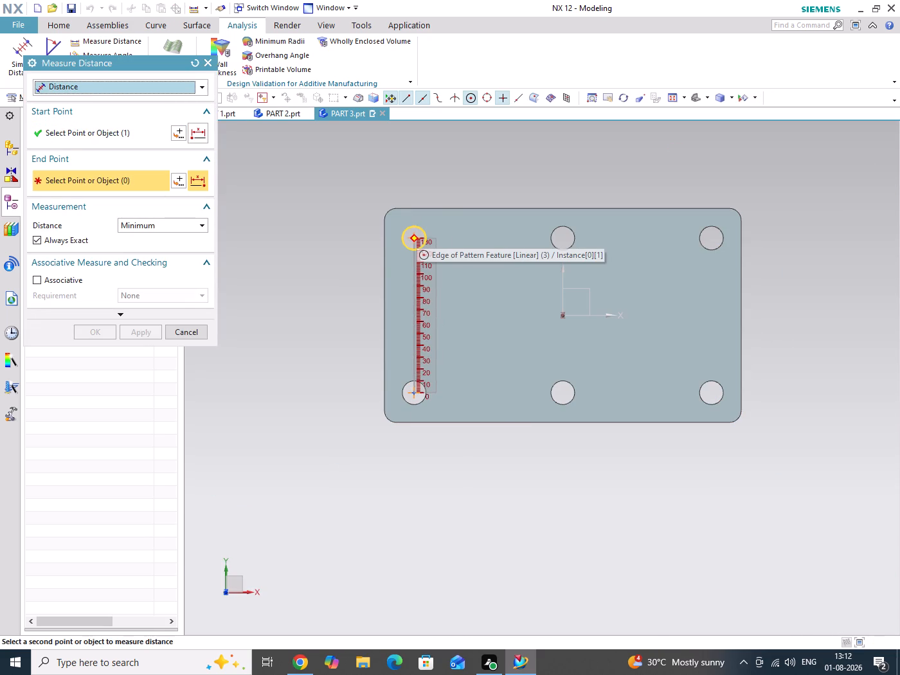
{"action": "left_click", "coordinate": [412, 238]}
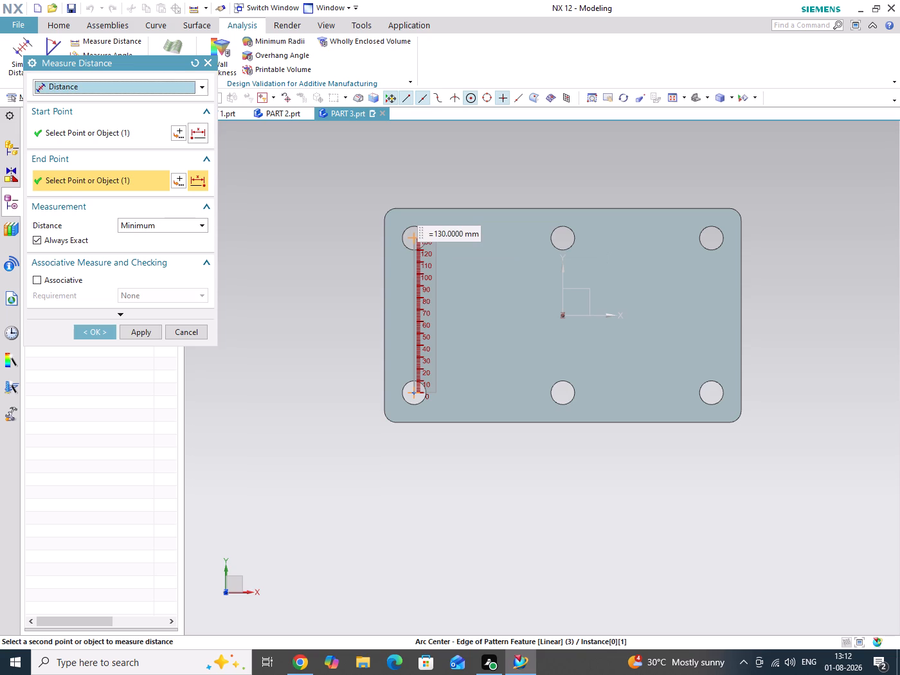
{"action": "left_click", "coordinate": [183, 332]}
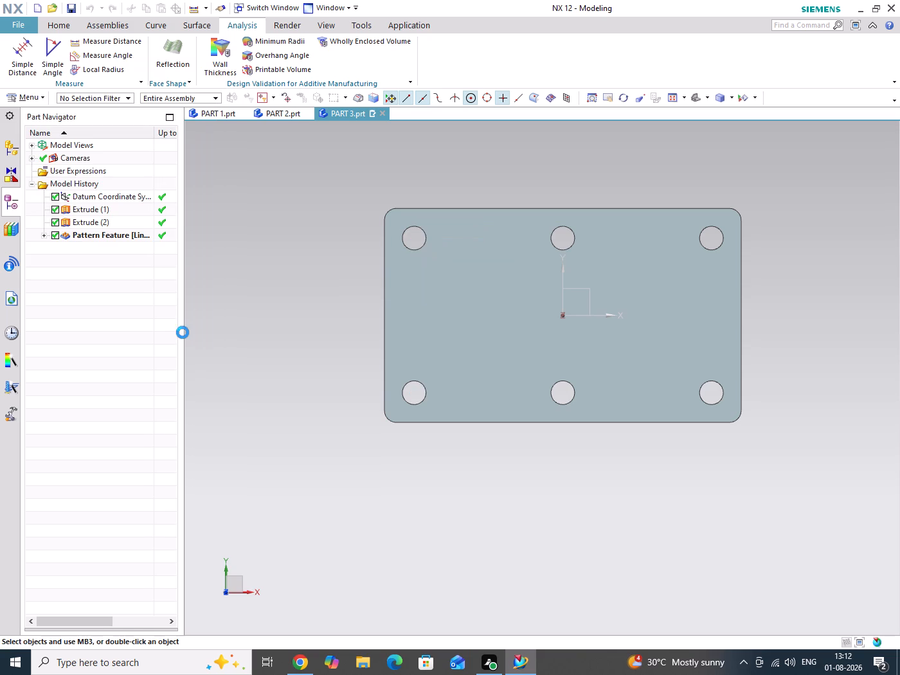
Measure the centre-to-centre distance between the Extrude (2) hole and the far hole of the same row along X.
{"action": "left_click", "coordinate": [45, 28]}
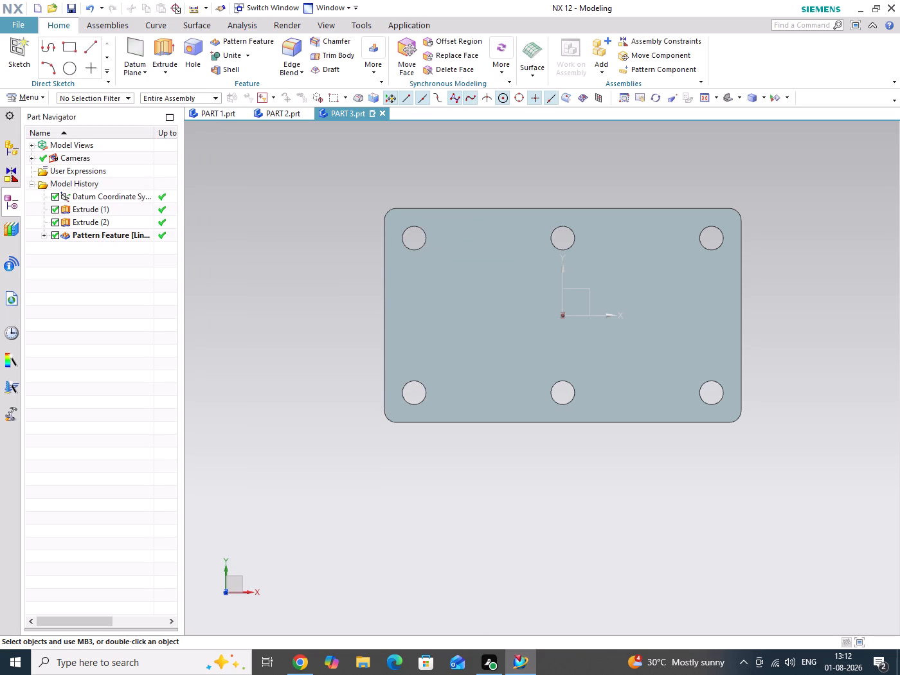
{"action": "left_click", "coordinate": [241, 27]}
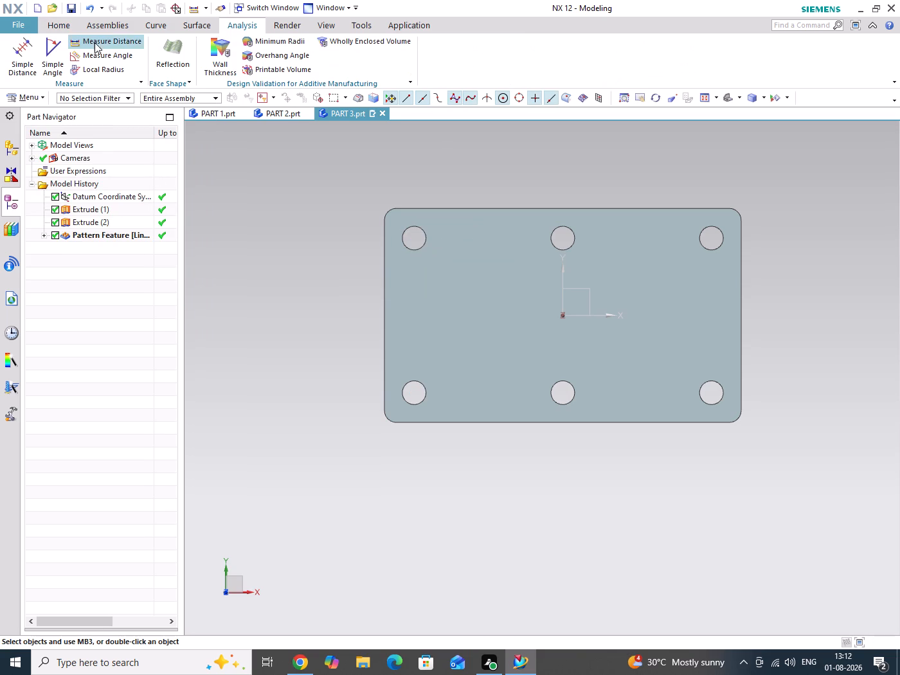
{"action": "left_click", "coordinate": [94, 42]}
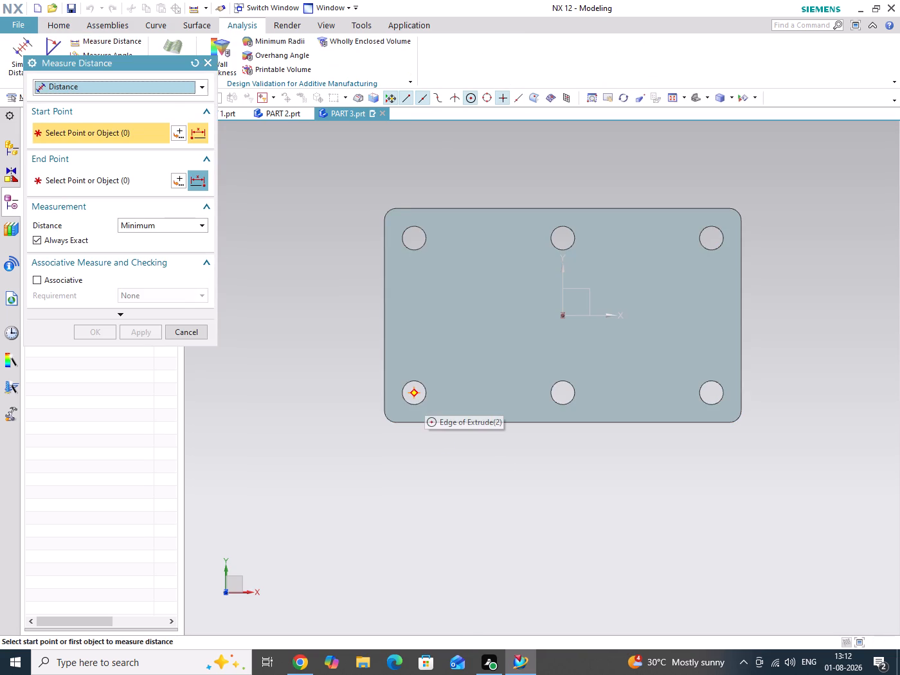
{"action": "left_click", "coordinate": [415, 395]}
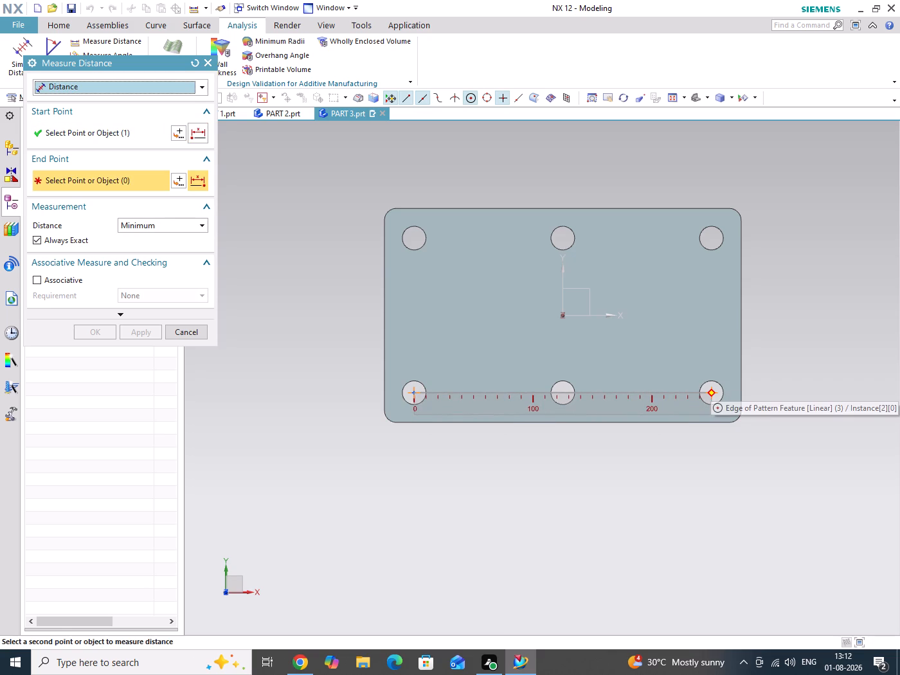
{"action": "left_click", "coordinate": [710, 393]}
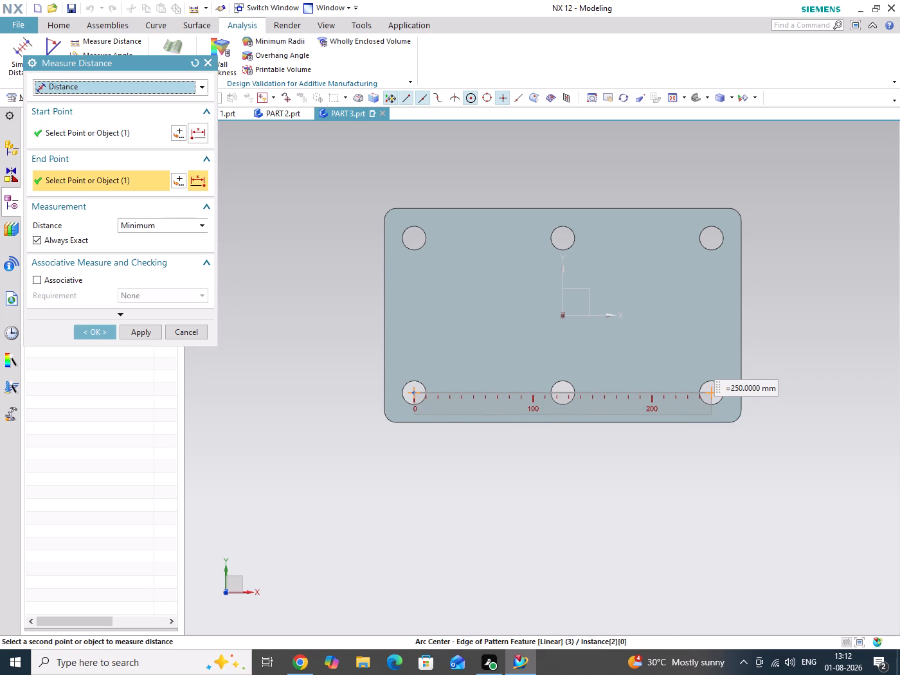
{"action": "left_click", "coordinate": [172, 332]}
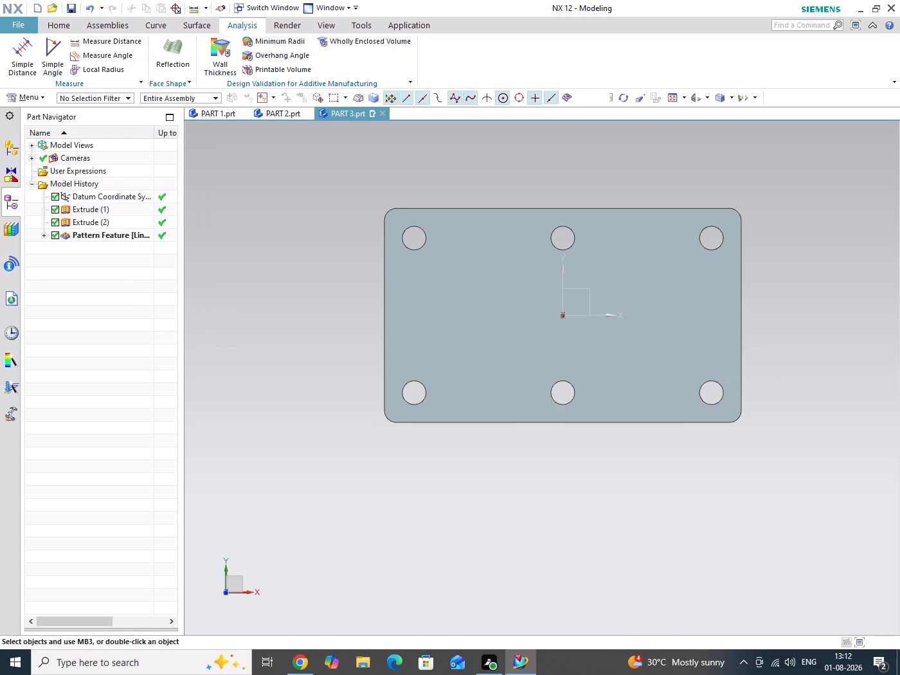
Save PART 3.
{"action": "key", "text": "ctrl+s"}
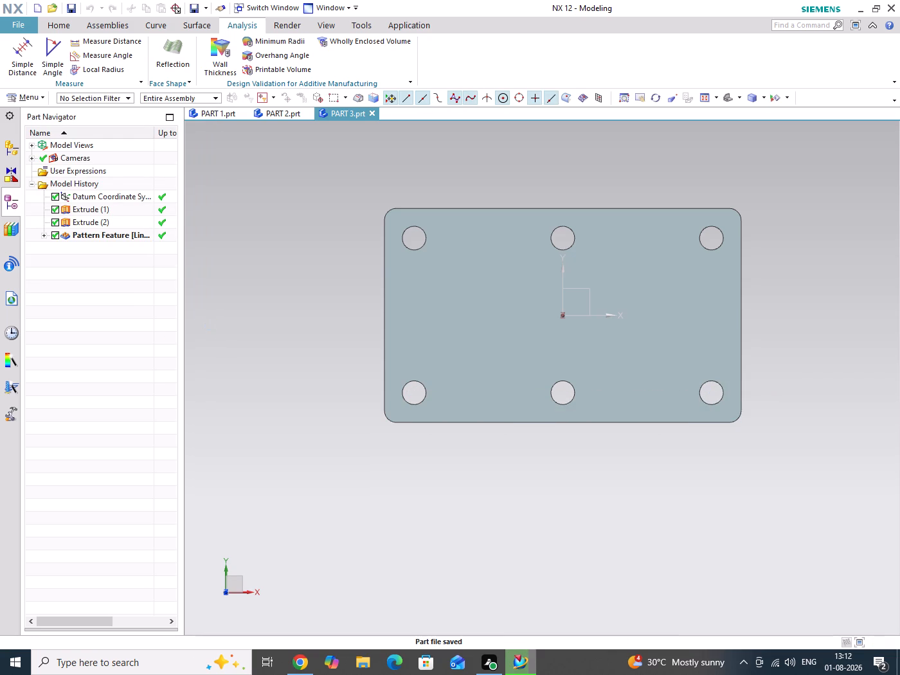
Hide the datum coordinate system in PART 3.
{"action": "key", "text": "End"}
{"action": "scroll", "coordinate": [317, 319], "scroll_direction": "down", "scroll_amount": 4}
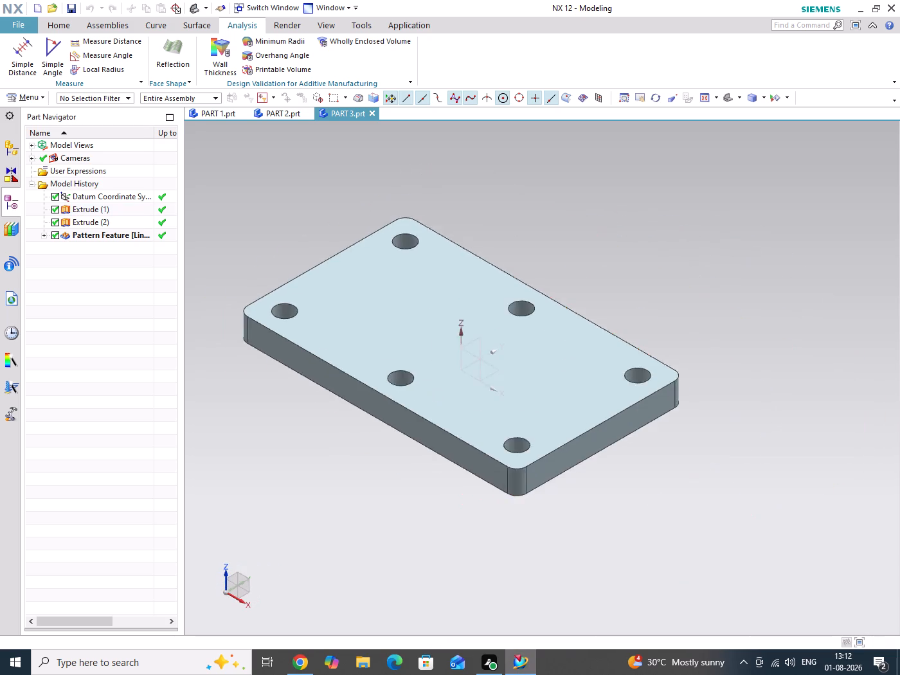
{"action": "left_click", "coordinate": [457, 353]}
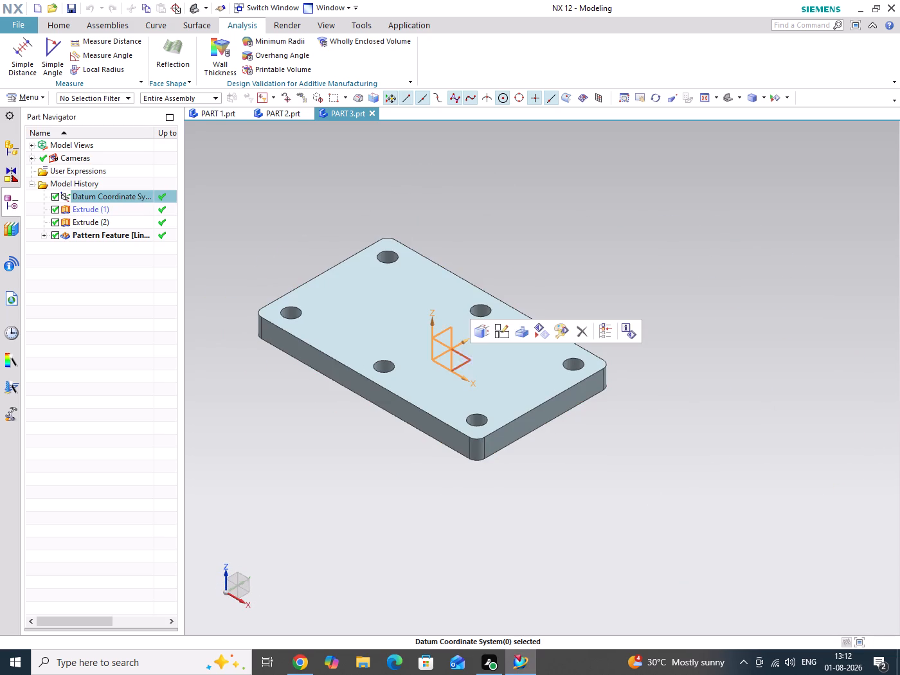
{"action": "left_click", "coordinate": [539, 331]}
{"action": "left_click_drag", "start_coordinate": [710, 301], "coordinate": [728, 343]}
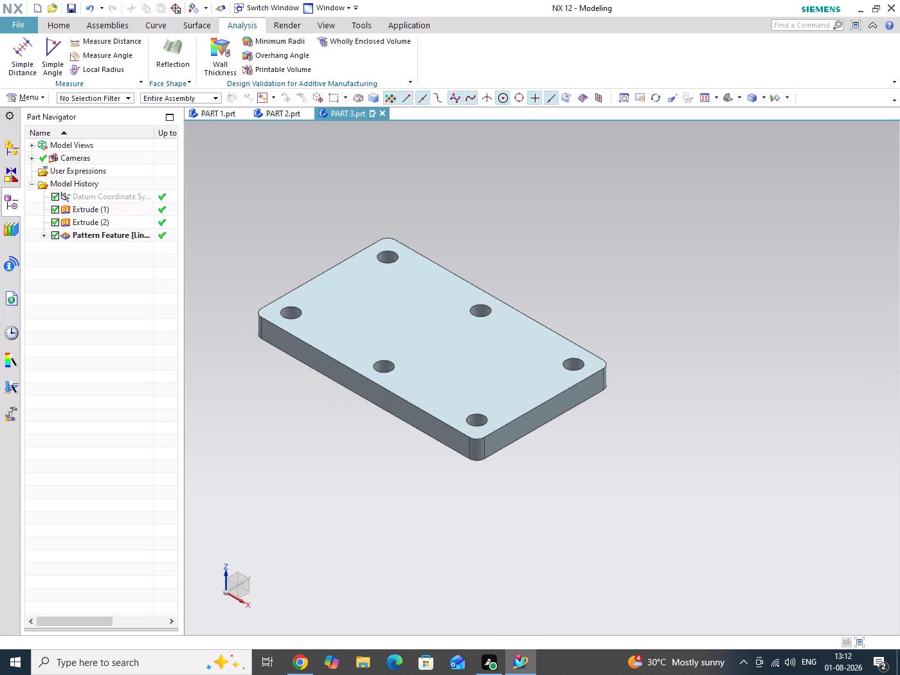
{"action": "left_click_drag", "start_coordinate": [728, 343], "coordinate": [728, 348]}
Assign a Red feature face colour to the Extrude (2) hole and the linear Pattern Feature holes in PART 3.
{"action": "scroll", "coordinate": [723, 354], "scroll_direction": "down", "scroll_amount": 3}
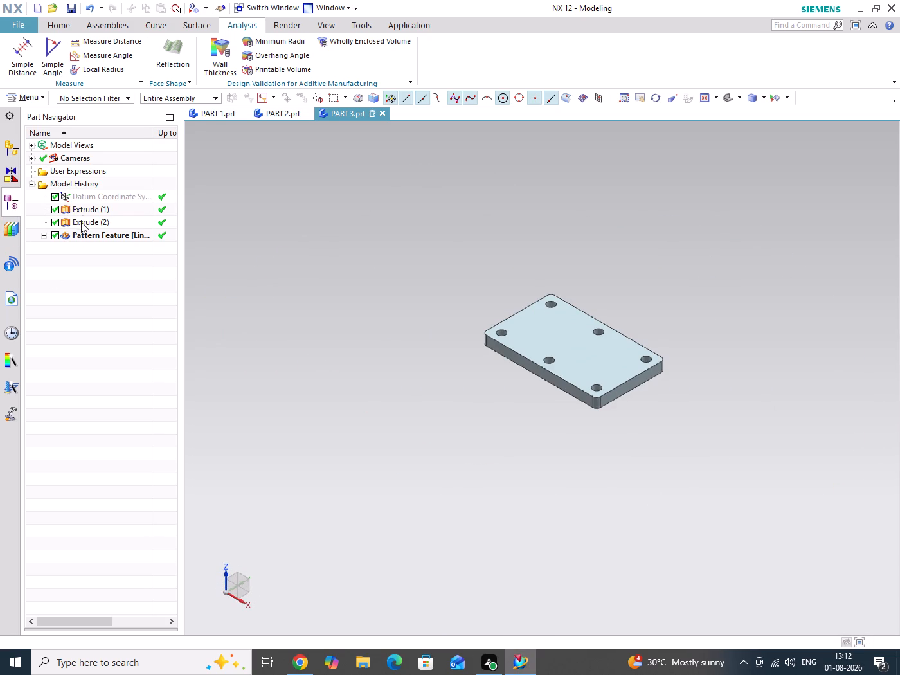
{"action": "left_click", "coordinate": [81, 222]}
{"action": "left_click", "coordinate": [84, 235], "text": "ctrl"}
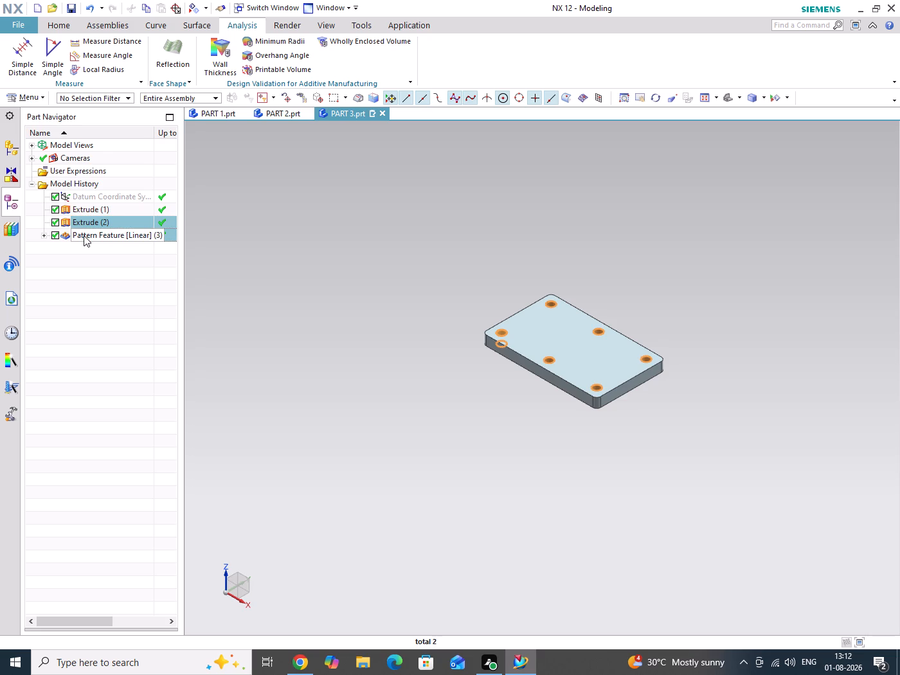
{"action": "right_click", "coordinate": [84, 235]}
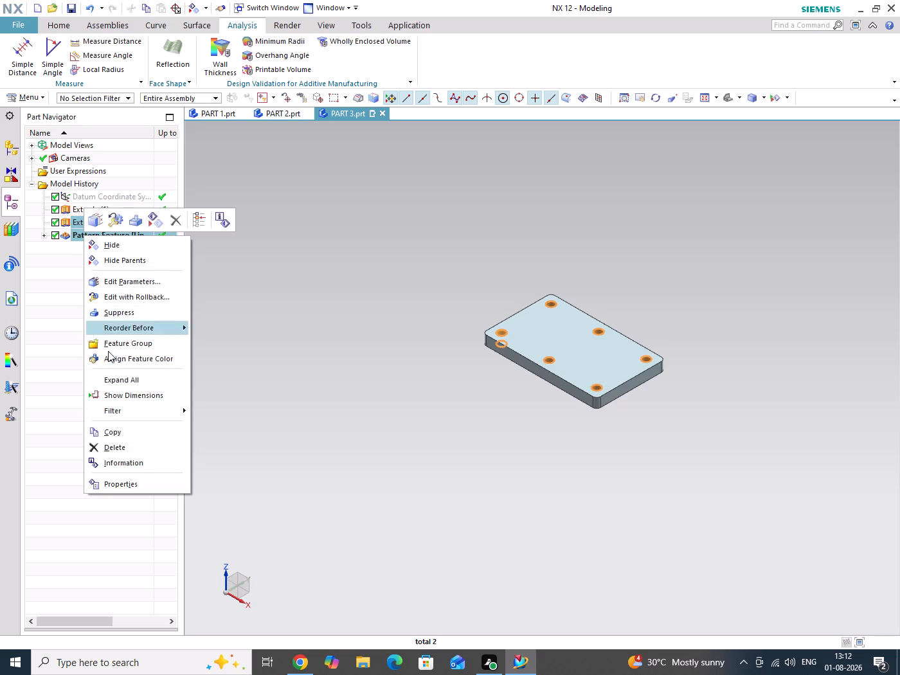
{"action": "left_click", "coordinate": [108, 357]}
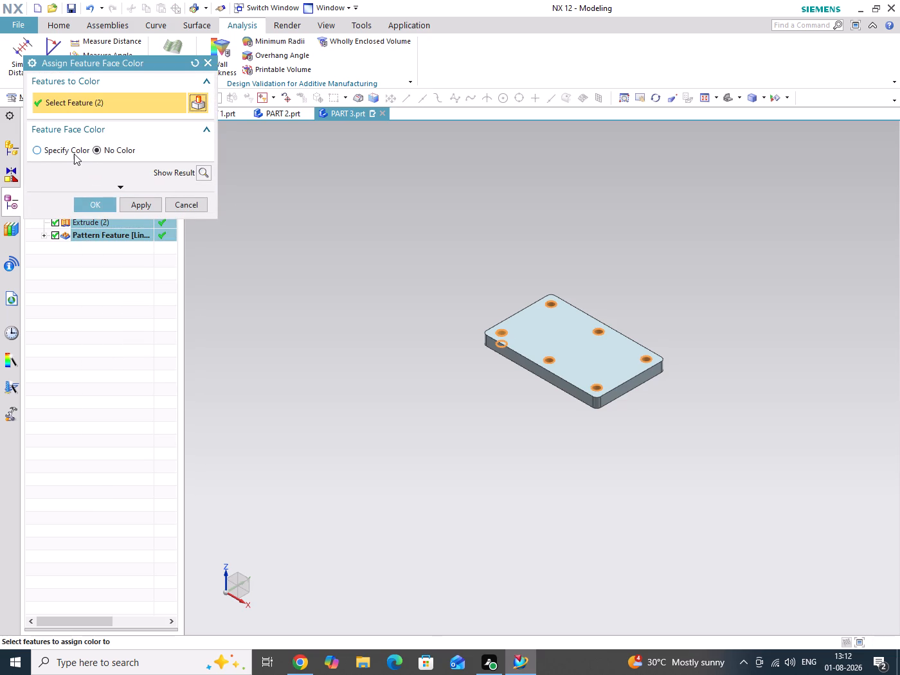
{"action": "left_click", "coordinate": [74, 154]}
{"action": "left_click", "coordinate": [184, 168]}
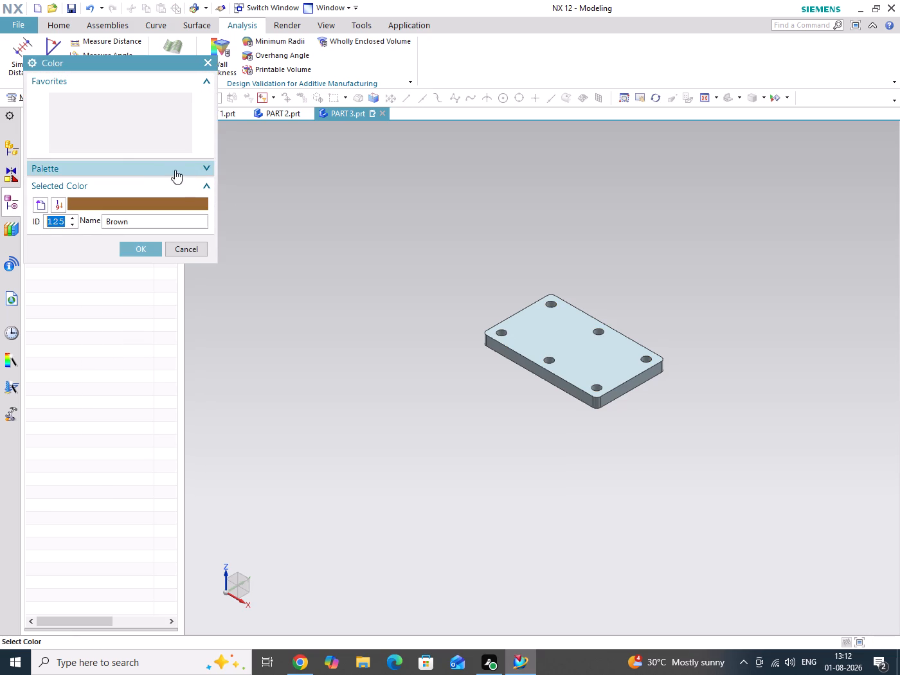
{"action": "left_click", "coordinate": [69, 103]}
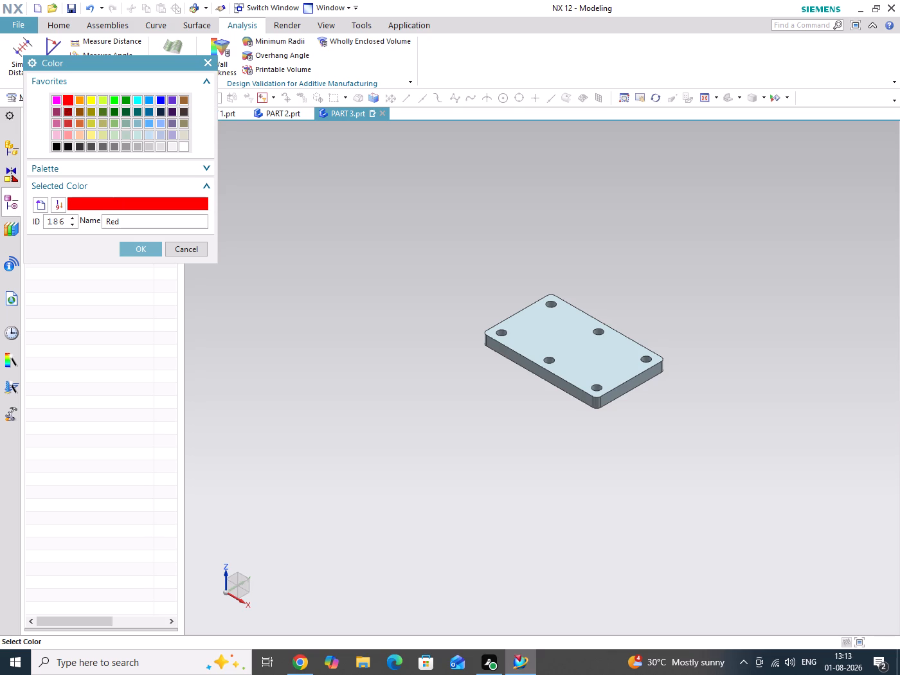
{"action": "left_click", "coordinate": [136, 251]}
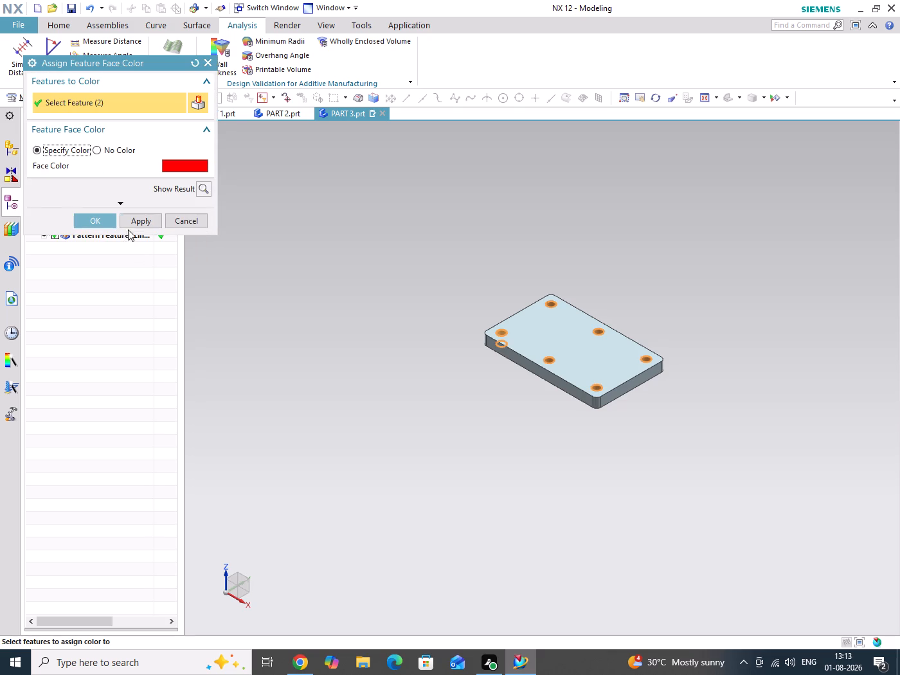
{"action": "left_click", "coordinate": [144, 223]}
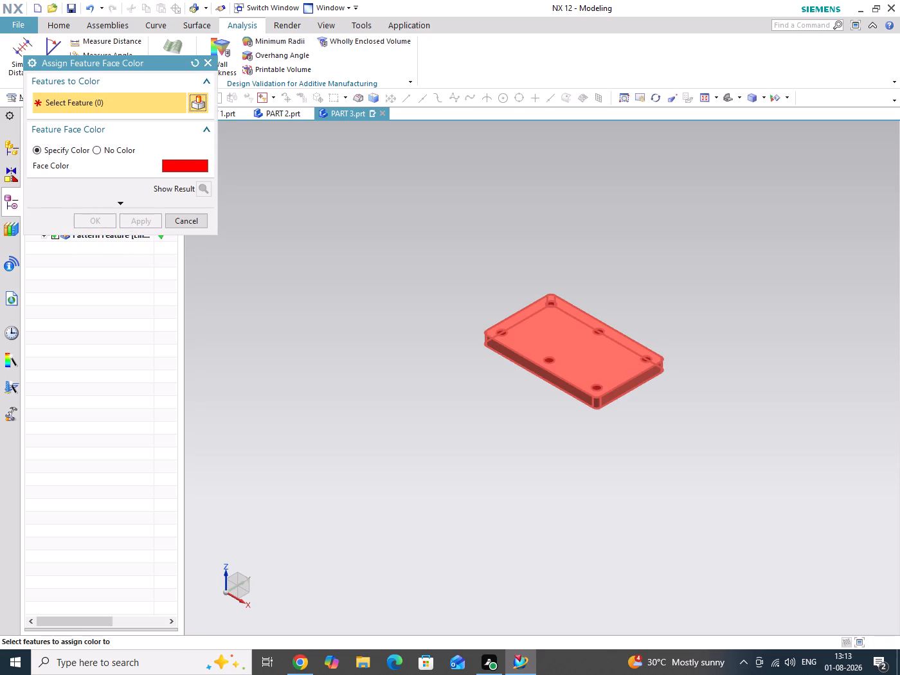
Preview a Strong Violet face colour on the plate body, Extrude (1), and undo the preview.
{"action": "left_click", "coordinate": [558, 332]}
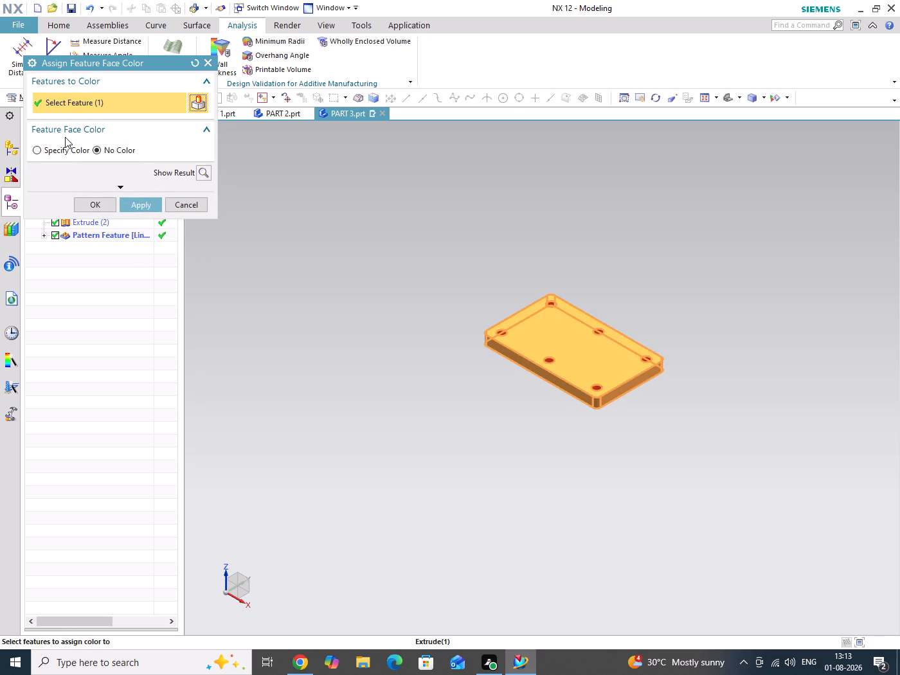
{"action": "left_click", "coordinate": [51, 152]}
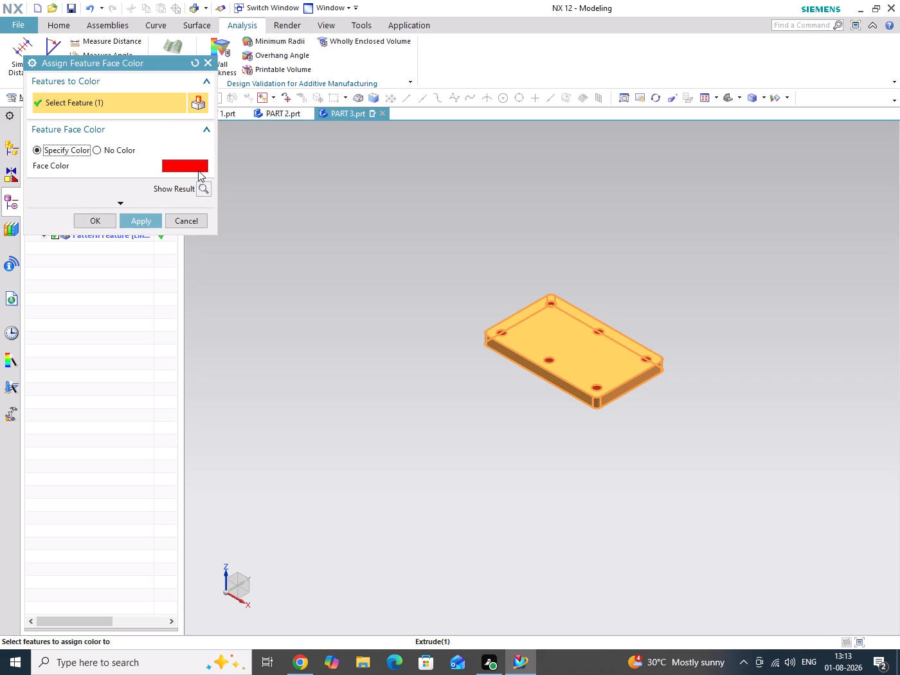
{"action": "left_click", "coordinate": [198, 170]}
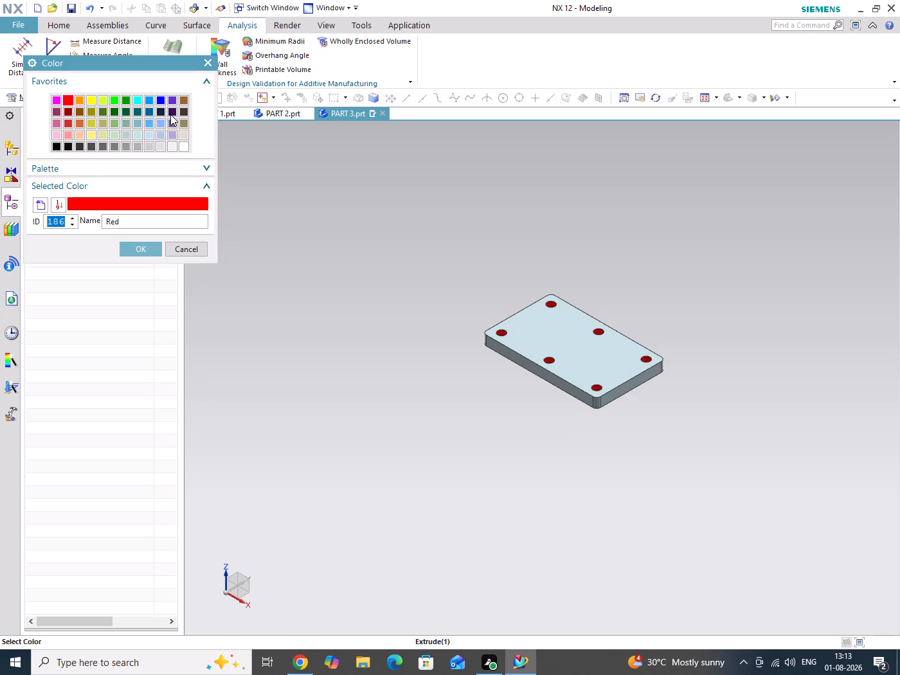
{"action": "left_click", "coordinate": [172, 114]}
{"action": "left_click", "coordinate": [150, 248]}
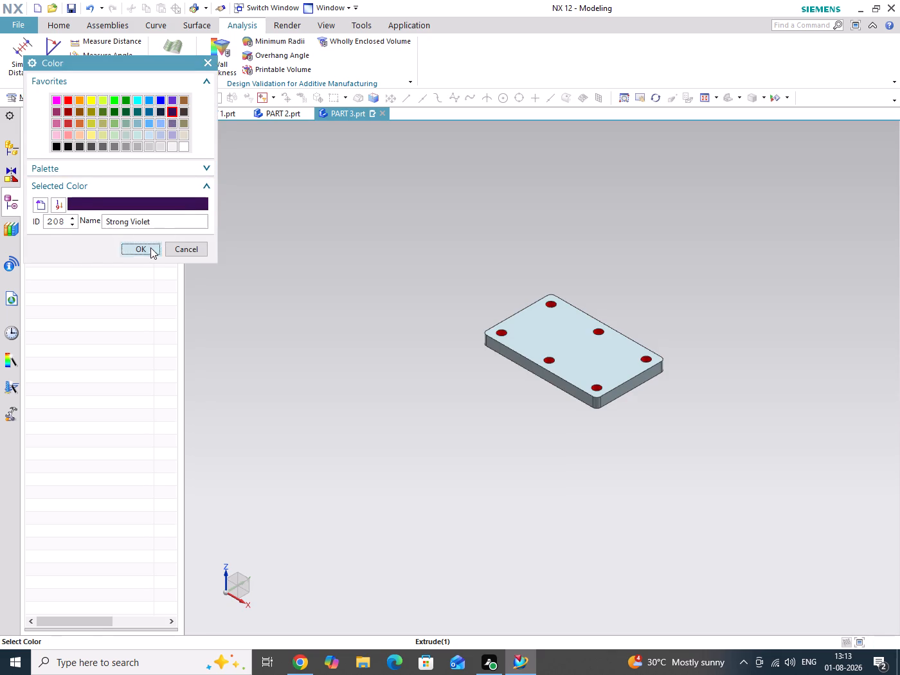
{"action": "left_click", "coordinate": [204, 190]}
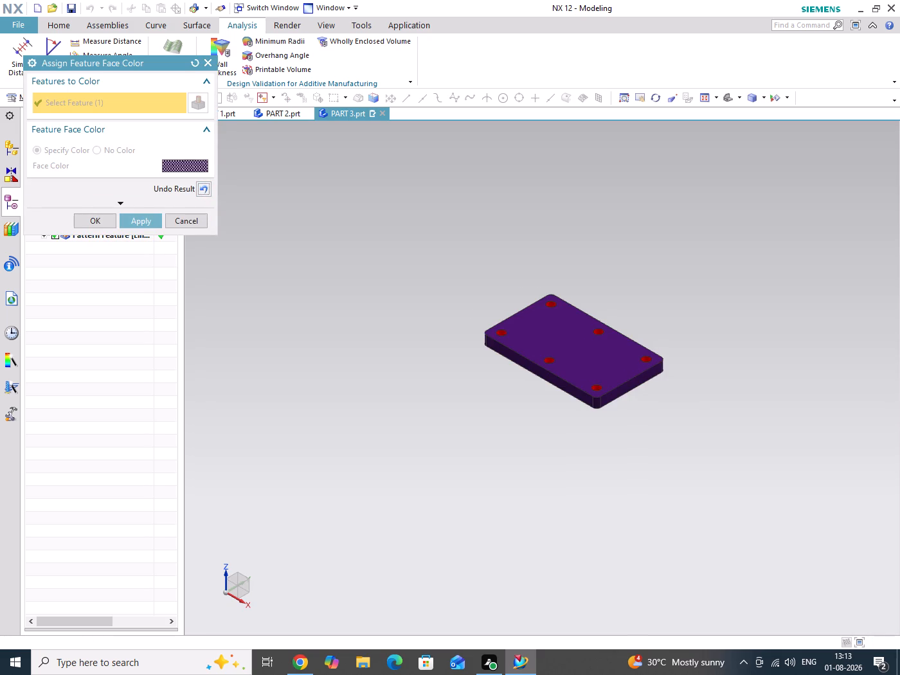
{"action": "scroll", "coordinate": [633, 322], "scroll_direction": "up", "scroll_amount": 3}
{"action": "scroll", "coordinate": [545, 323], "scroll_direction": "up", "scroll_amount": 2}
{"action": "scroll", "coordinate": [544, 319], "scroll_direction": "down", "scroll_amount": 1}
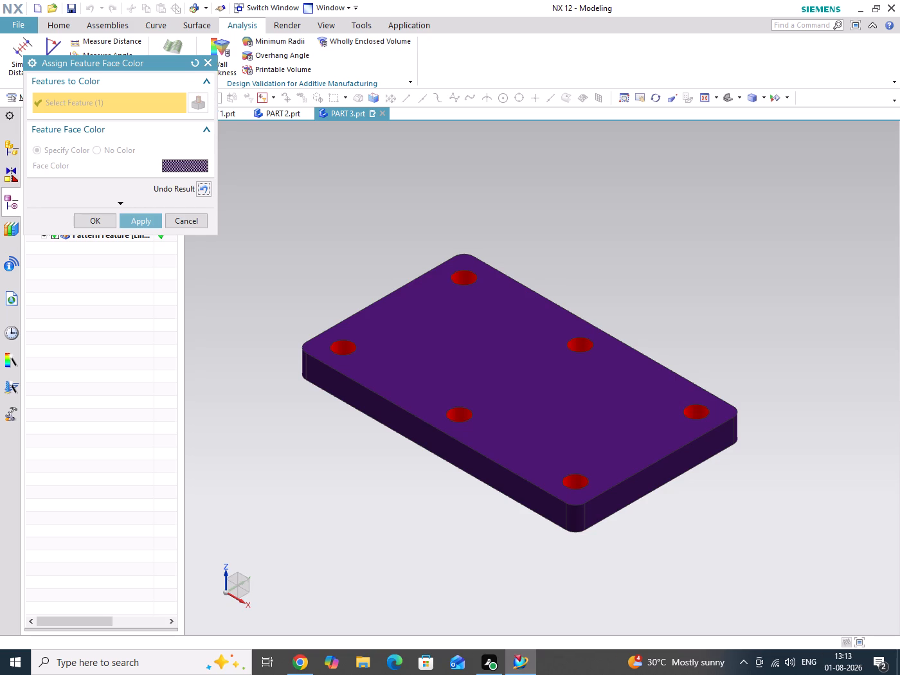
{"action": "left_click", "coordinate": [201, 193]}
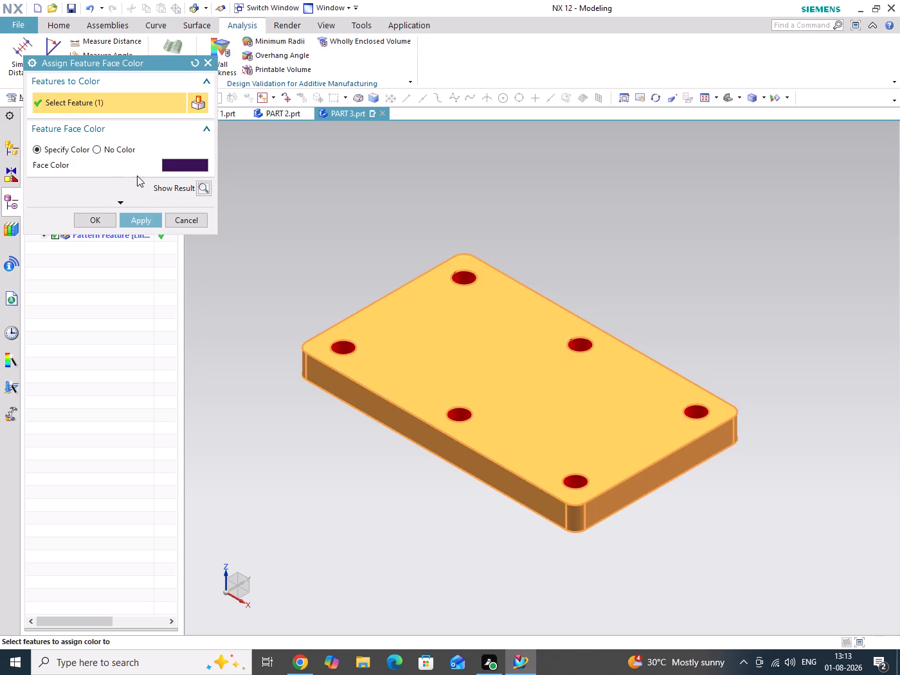
Assign a very dark grey face colour to the plate body, Extrude (1).
{"action": "left_click", "coordinate": [177, 166]}
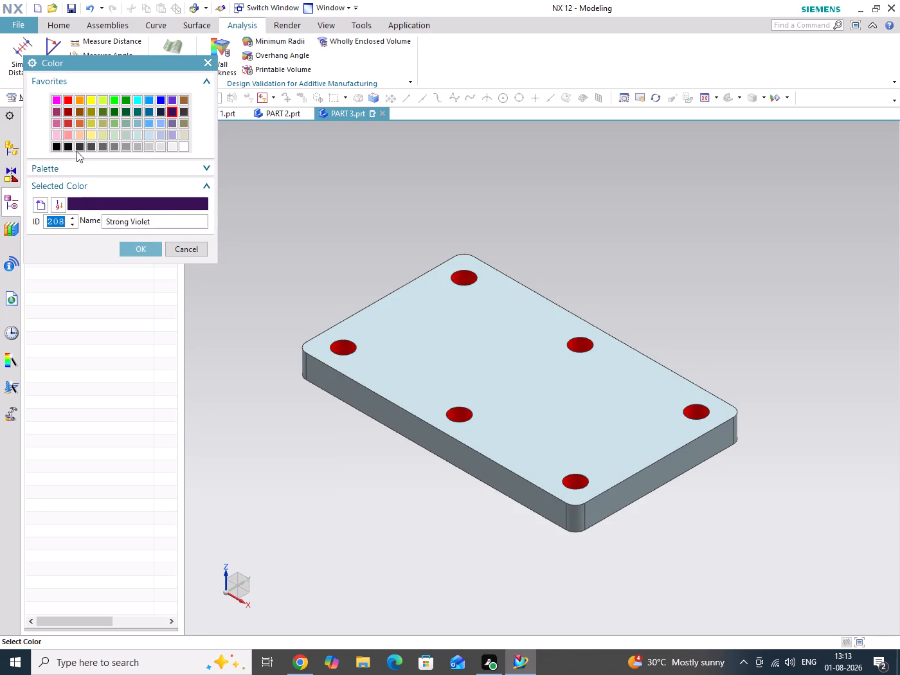
{"action": "left_click", "coordinate": [79, 148]}
{"action": "left_click", "coordinate": [127, 246]}
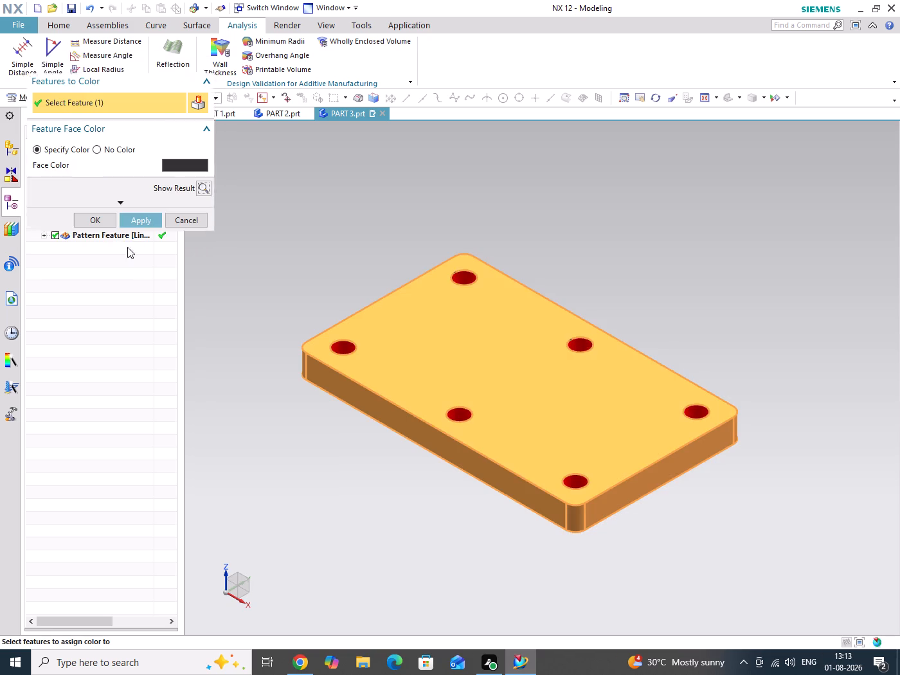
{"action": "left_click", "coordinate": [203, 187]}
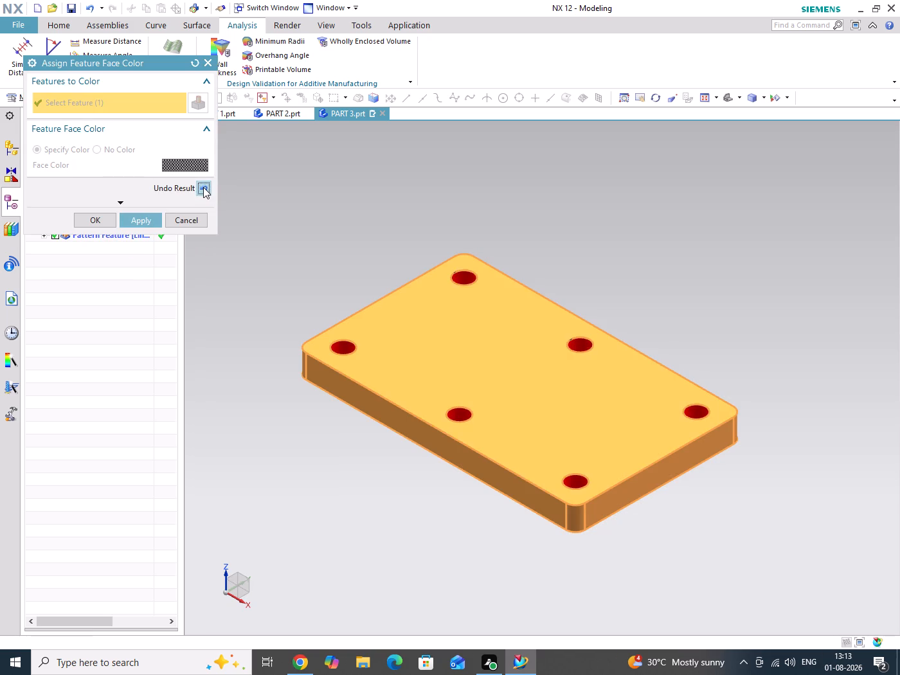
{"action": "left_click", "coordinate": [110, 219]}
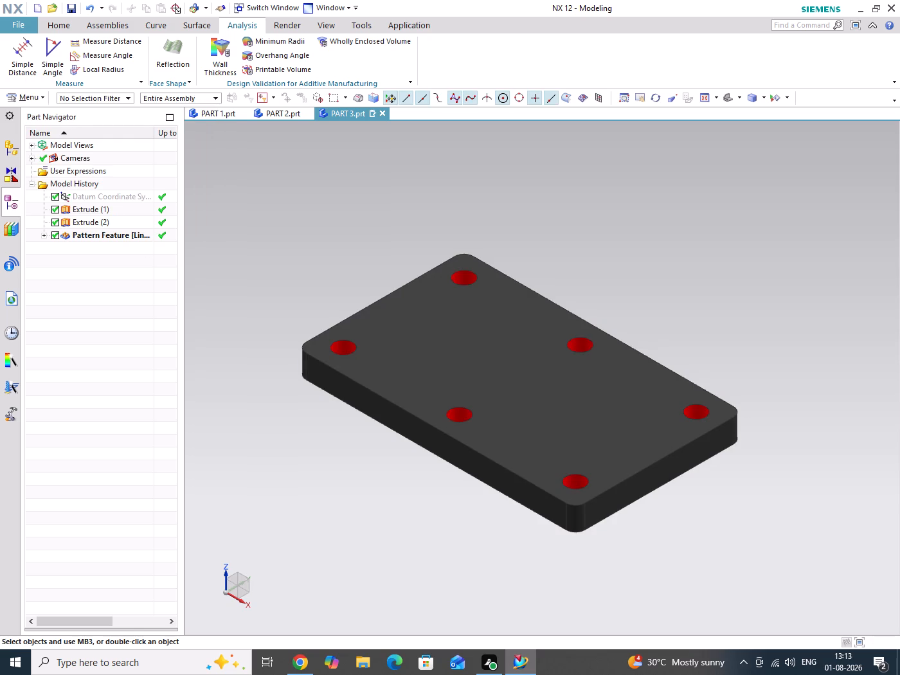
Set the isometric view of the coloured plate and save PART 3.
{"action": "key", "text": "End"}
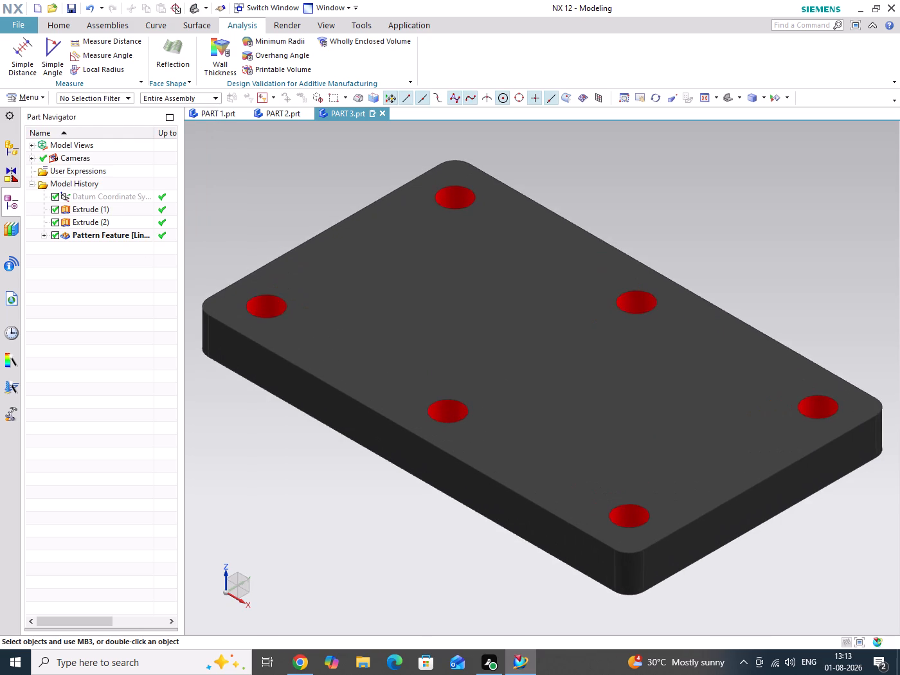
{"action": "key", "text": "ctrl+s"}
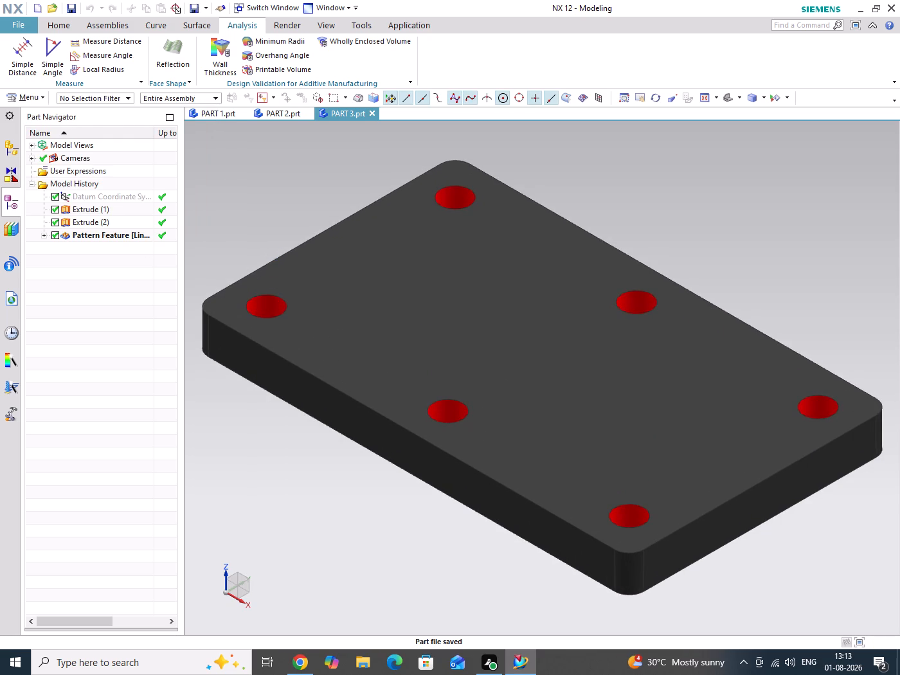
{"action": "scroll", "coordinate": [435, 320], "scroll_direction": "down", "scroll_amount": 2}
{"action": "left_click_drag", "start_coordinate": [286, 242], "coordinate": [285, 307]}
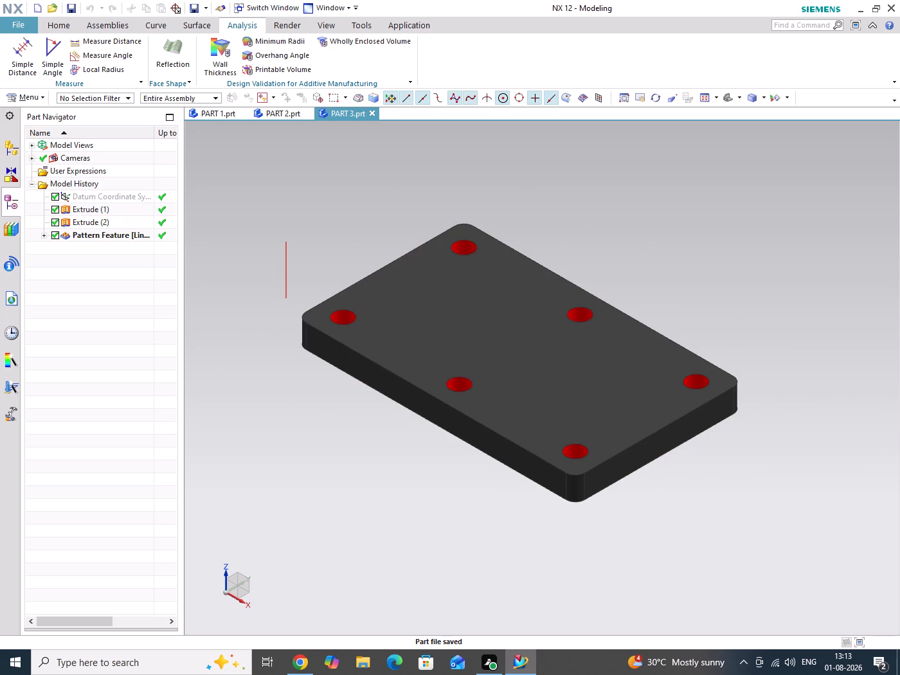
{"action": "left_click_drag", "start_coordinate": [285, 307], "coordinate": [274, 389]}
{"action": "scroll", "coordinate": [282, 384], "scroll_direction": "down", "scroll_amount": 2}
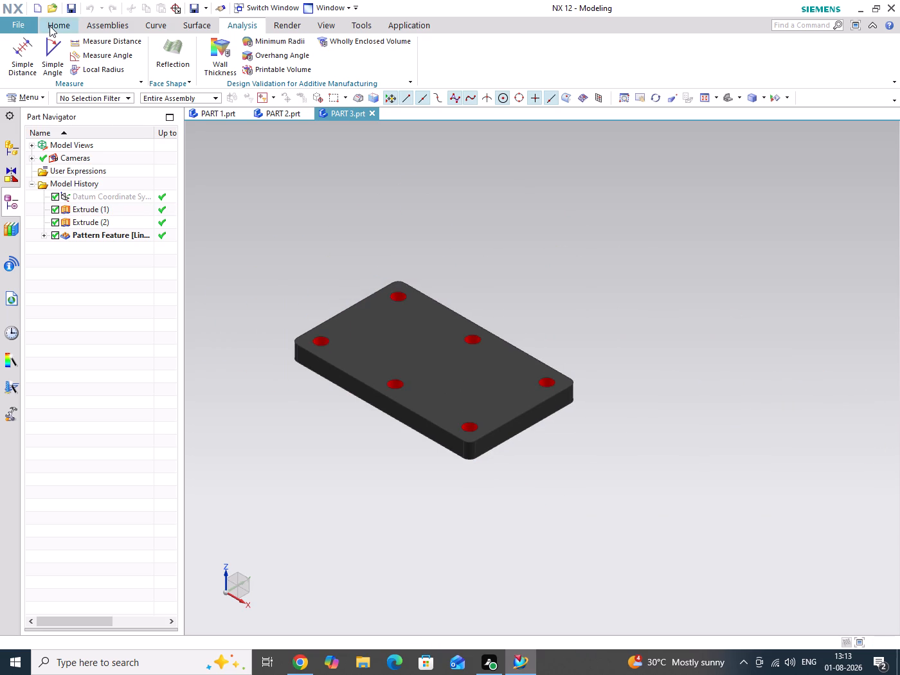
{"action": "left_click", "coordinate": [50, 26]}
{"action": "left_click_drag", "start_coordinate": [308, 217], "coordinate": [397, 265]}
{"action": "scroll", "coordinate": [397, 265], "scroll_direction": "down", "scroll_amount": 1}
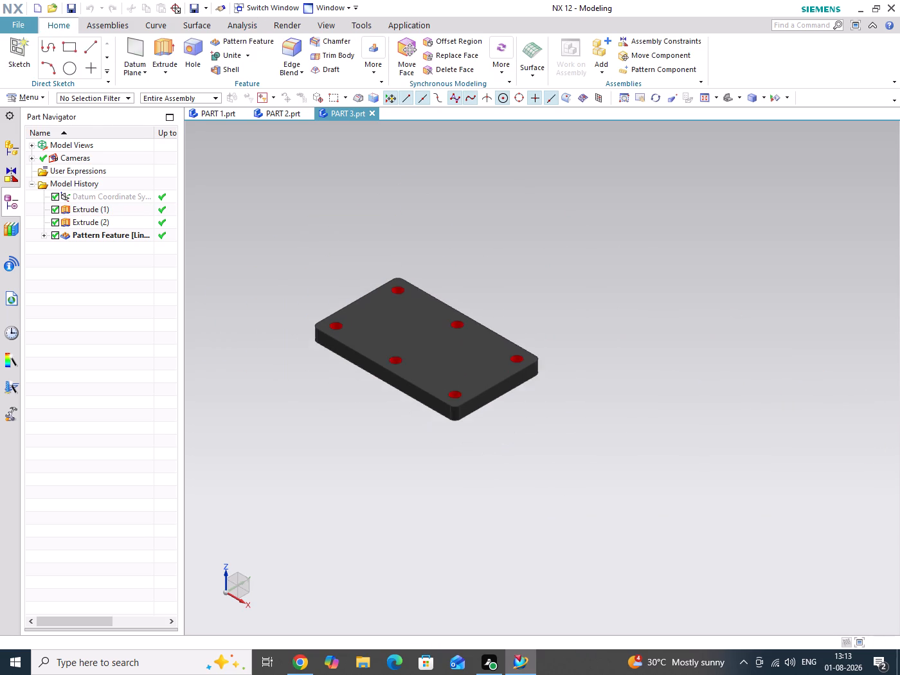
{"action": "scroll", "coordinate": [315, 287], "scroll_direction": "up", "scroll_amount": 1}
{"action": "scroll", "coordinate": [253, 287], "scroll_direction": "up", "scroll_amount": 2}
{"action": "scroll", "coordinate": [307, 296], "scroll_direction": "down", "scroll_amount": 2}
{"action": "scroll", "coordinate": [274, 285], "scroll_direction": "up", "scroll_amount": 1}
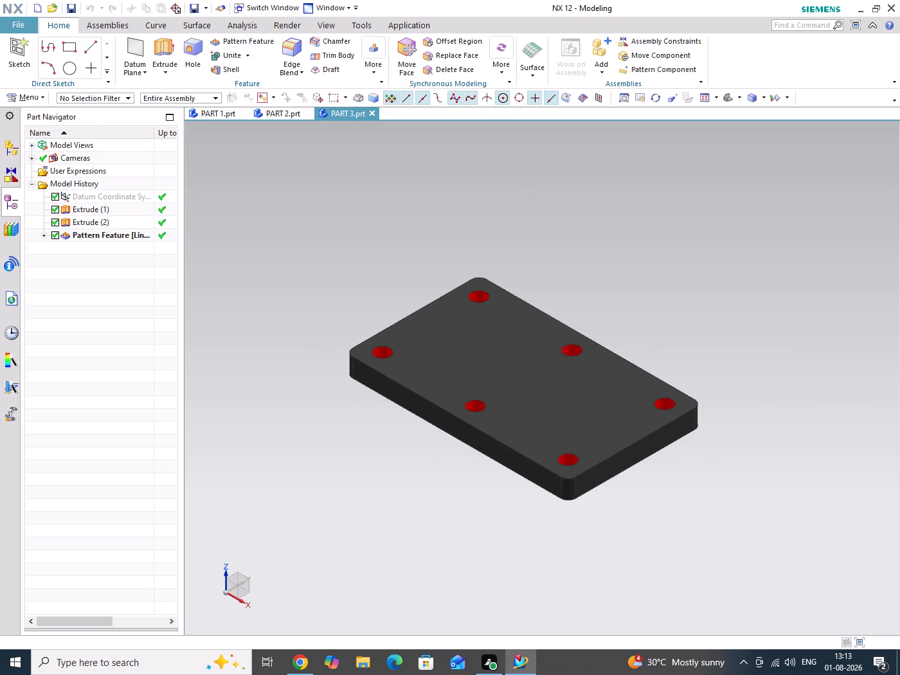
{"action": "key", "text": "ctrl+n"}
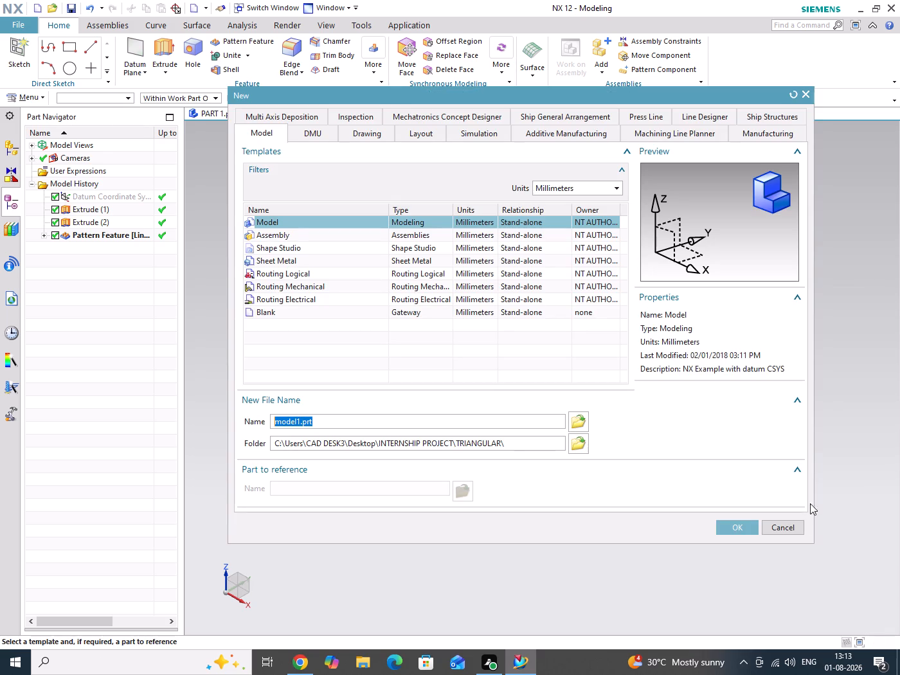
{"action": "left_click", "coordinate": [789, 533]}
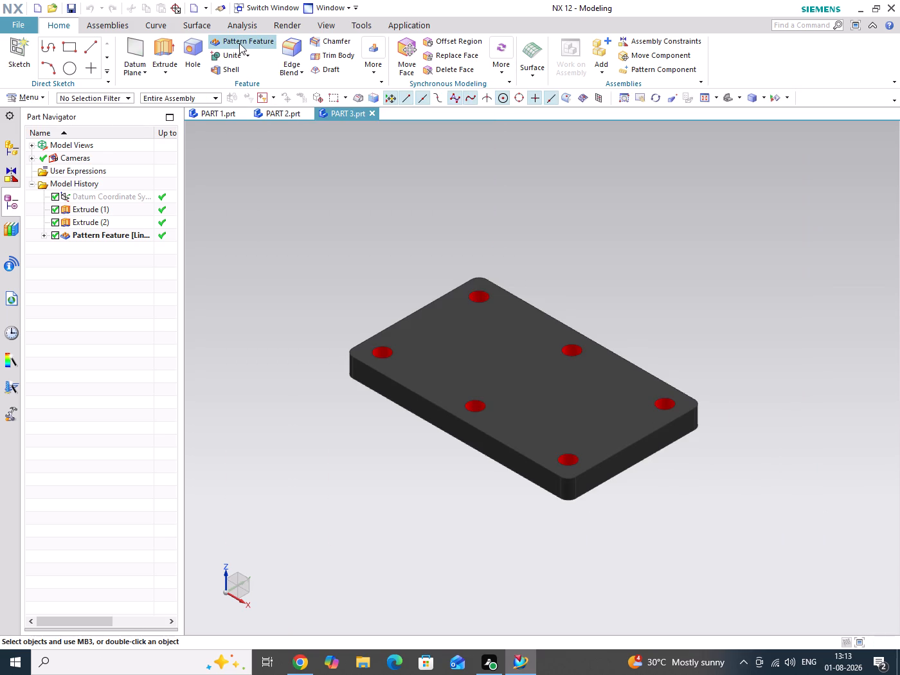
Set up an Offset and Angle chamfer of 2 mm at 45° on the plate's top and bottom outer edge loops.
{"action": "left_click", "coordinate": [319, 44]}
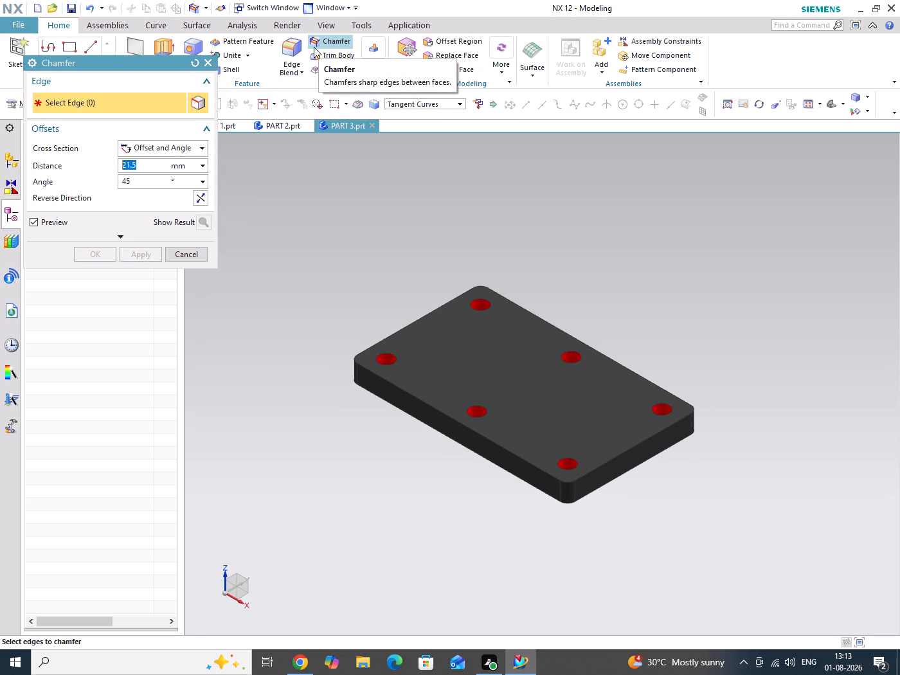
{"action": "left_click", "coordinate": [150, 149]}
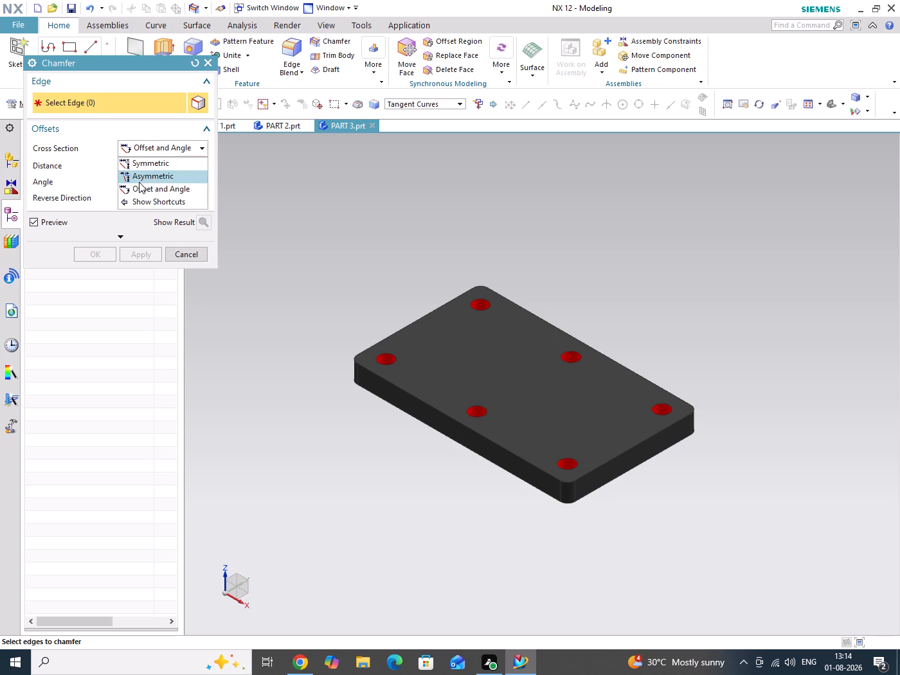
{"action": "left_click", "coordinate": [137, 188]}
{"action": "double_click", "coordinate": [141, 170]}
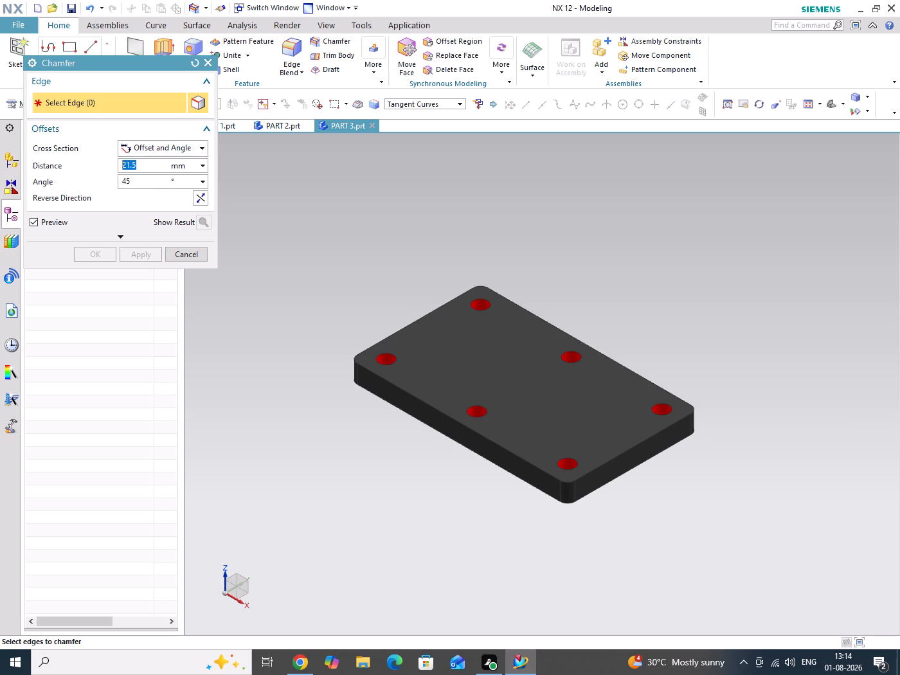
{"action": "type", "text": "2.5"}
{"action": "key", "text": "Return"}
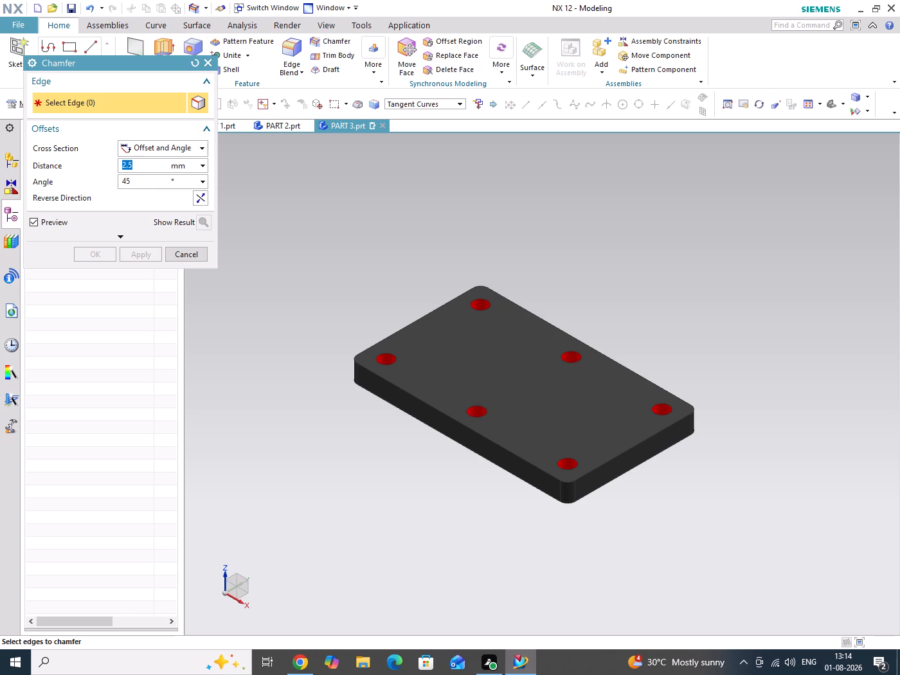
{"action": "key", "text": "2"}
{"action": "key", "text": "Return"}
{"action": "left_click", "coordinate": [634, 452]}
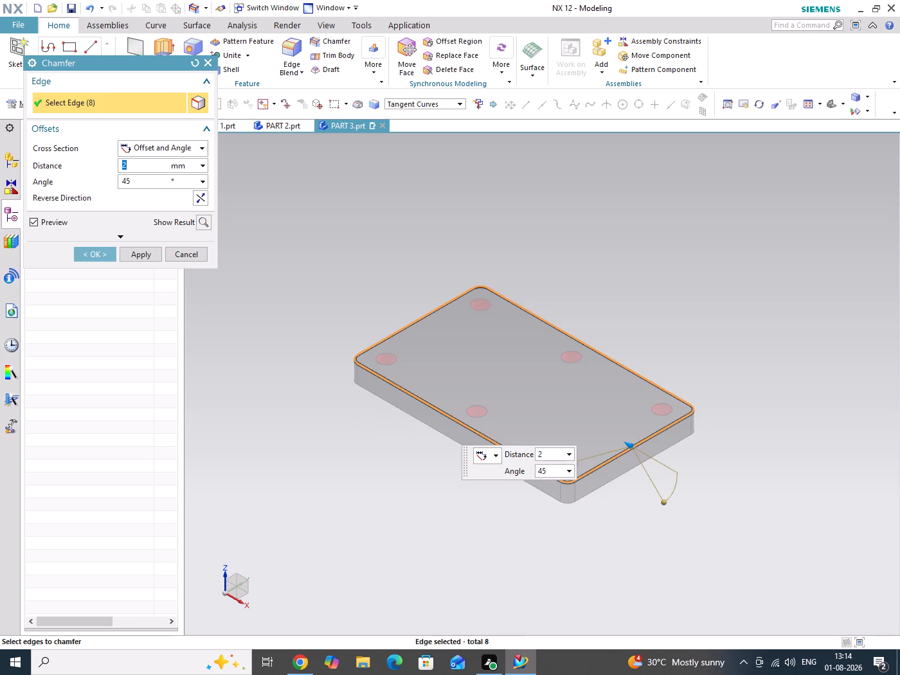
{"action": "left_click", "coordinate": [628, 473]}
Add the top-face edges of all six holes to the 2 mm chamfer selection.
{"action": "scroll", "coordinate": [451, 397], "scroll_direction": "up", "scroll_amount": 3}
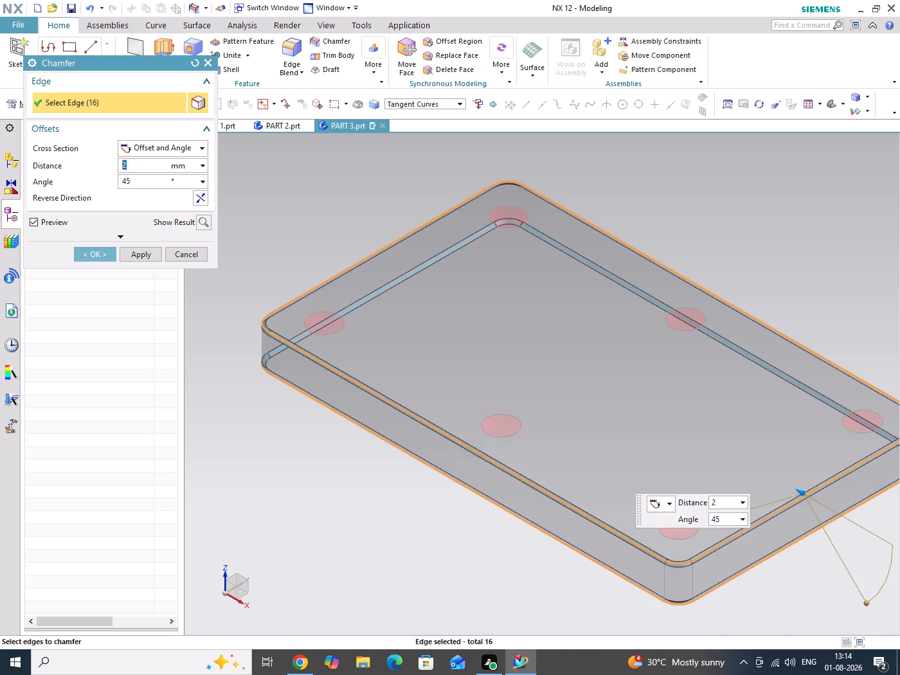
{"action": "left_click", "coordinate": [319, 336]}
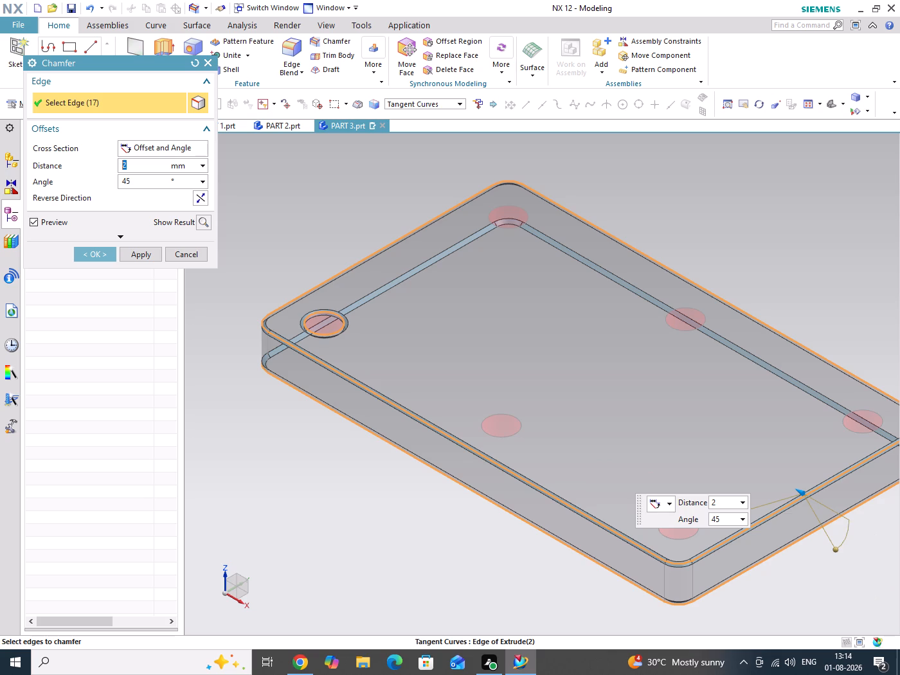
{"action": "left_click", "coordinate": [519, 435]}
{"action": "scroll", "coordinate": [540, 399], "scroll_direction": "down", "scroll_amount": 2}
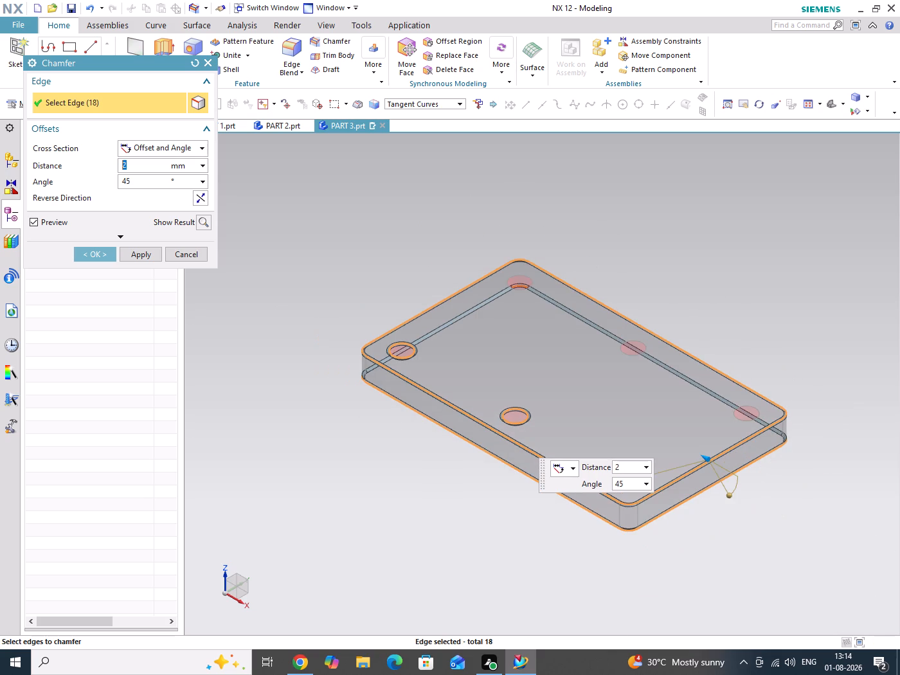
{"action": "scroll", "coordinate": [678, 451], "scroll_direction": "up", "scroll_amount": 5}
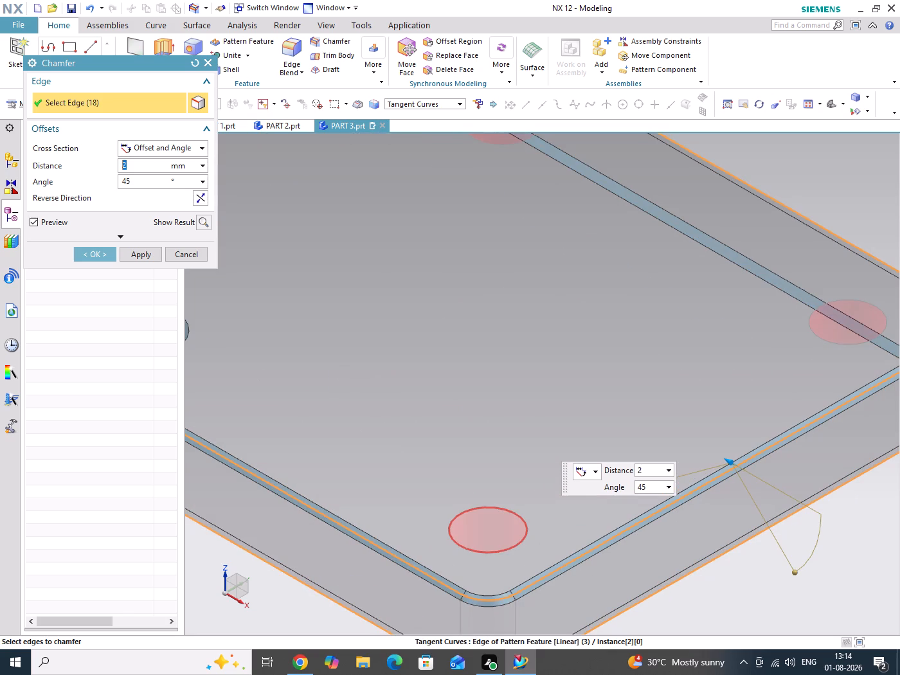
{"action": "left_click", "coordinate": [523, 536]}
{"action": "scroll", "coordinate": [545, 483], "scroll_direction": "down", "scroll_amount": 3}
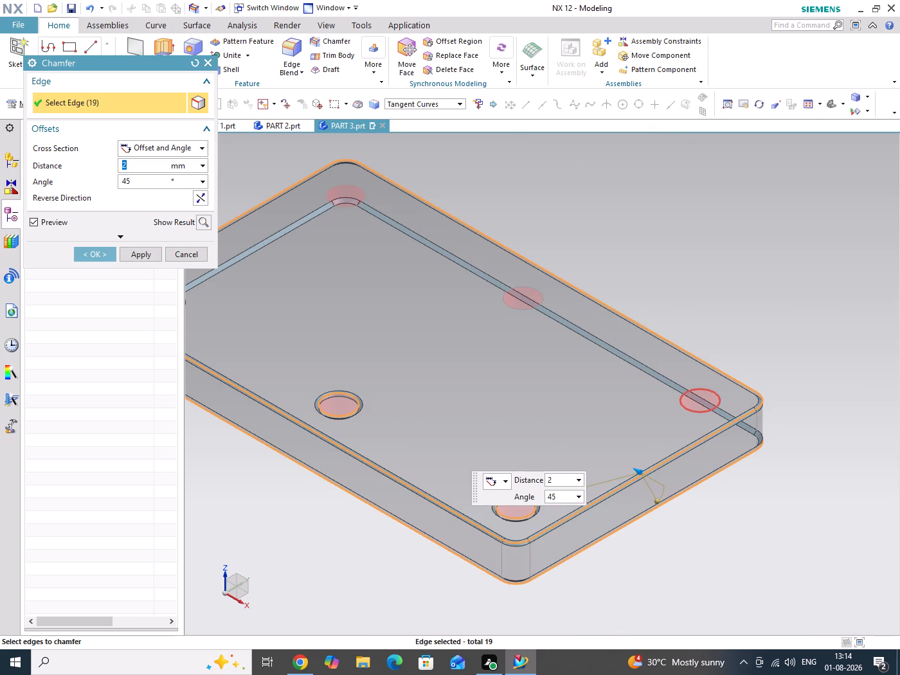
{"action": "left_click", "coordinate": [718, 392]}
{"action": "left_click", "coordinate": [549, 296]}
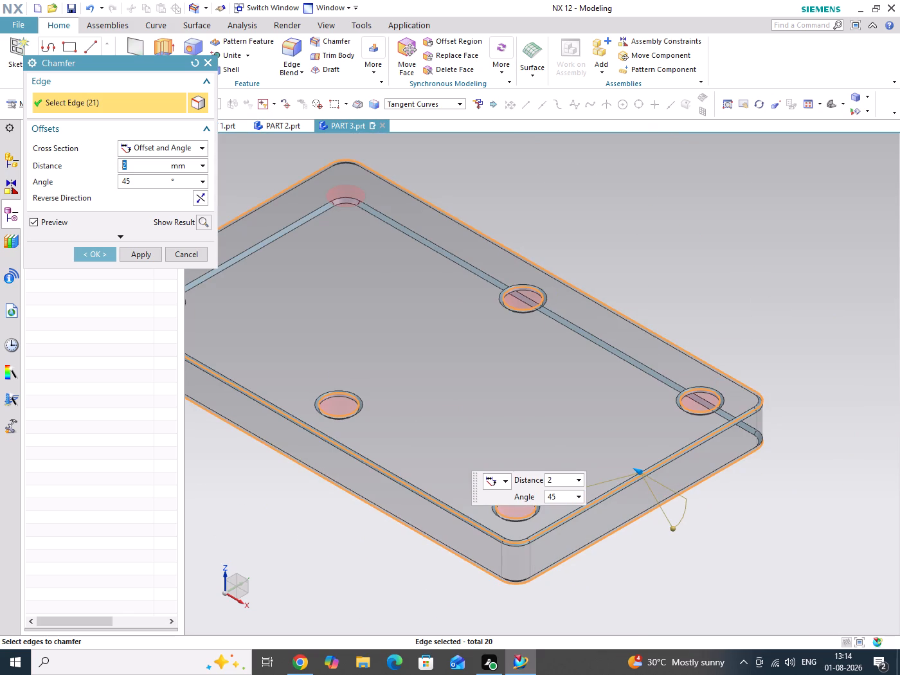
{"action": "left_click", "coordinate": [369, 189]}
Add the underside edges of all six holes to the selection and create the 2 mm chamfer.
{"action": "scroll", "coordinate": [609, 249], "scroll_direction": "down", "scroll_amount": 3}
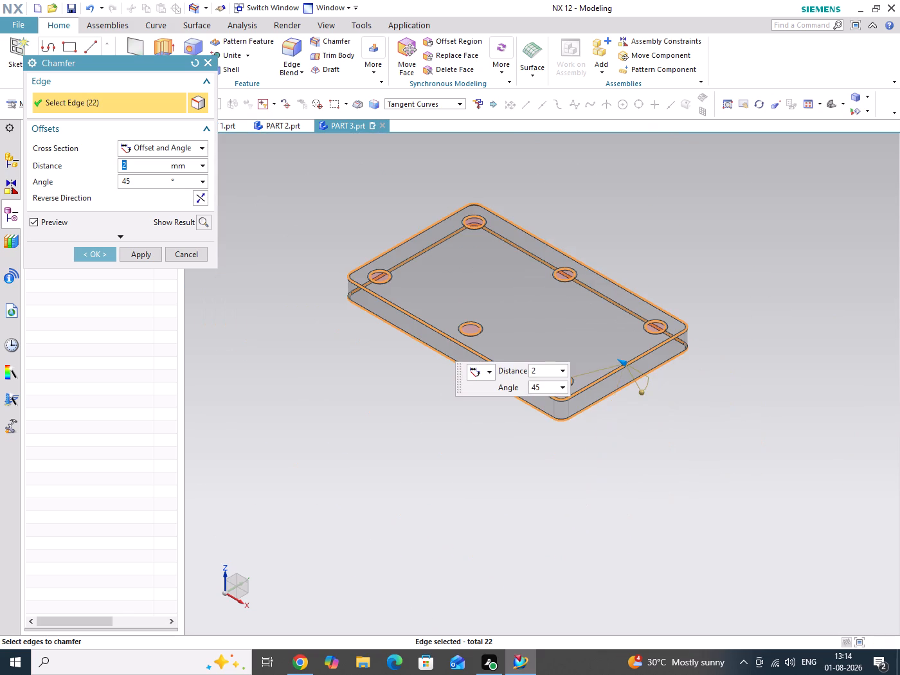
{"action": "middle_click_drag", "start_coordinate": [632, 435], "coordinate": [670, 237]}
{"action": "scroll", "coordinate": [597, 267], "scroll_direction": "up", "scroll_amount": 3}
{"action": "left_click", "coordinate": [584, 269]}
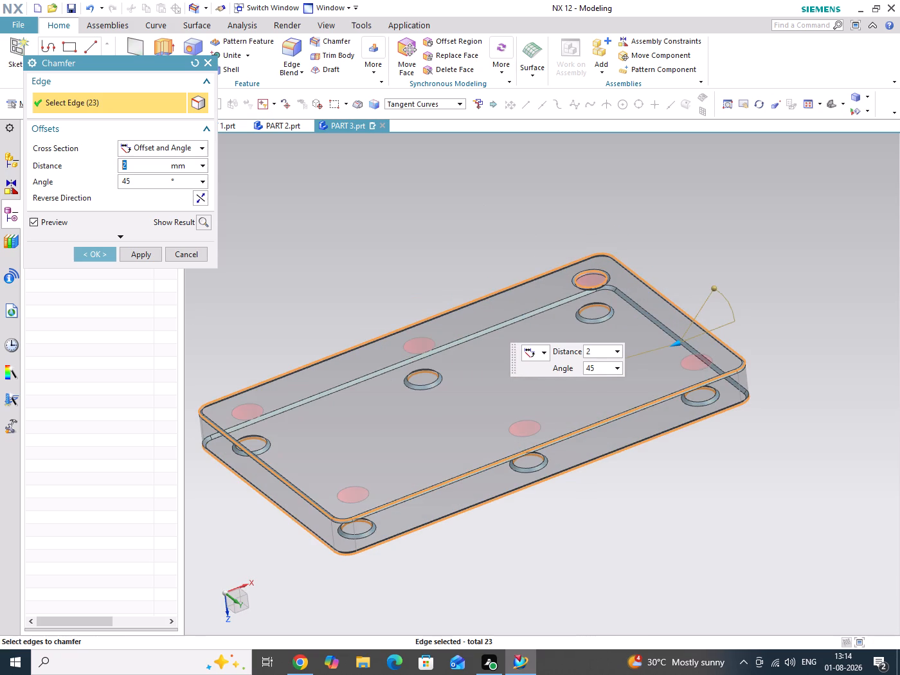
{"action": "left_click", "coordinate": [409, 336]}
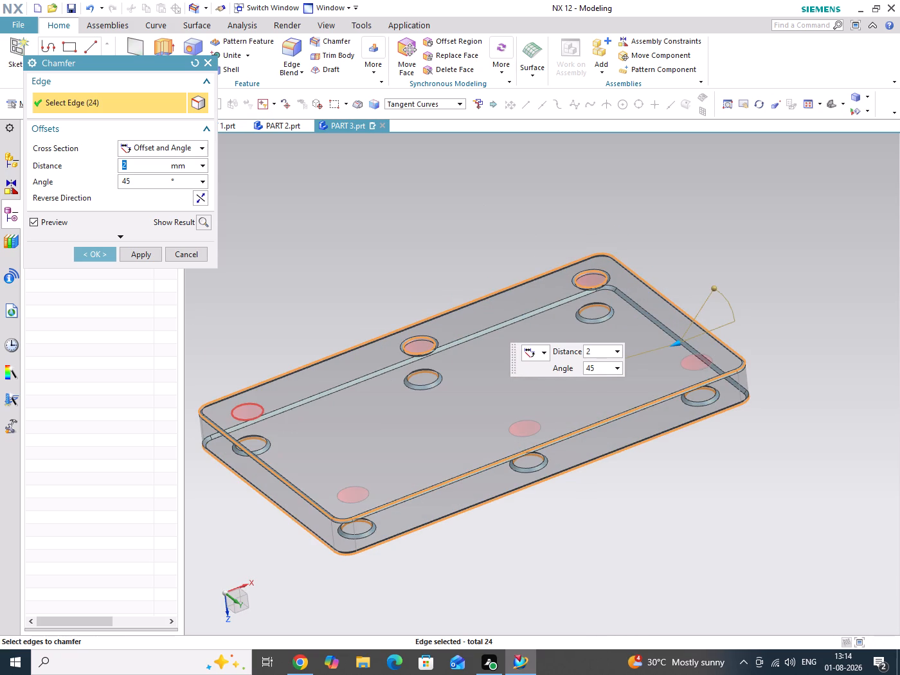
{"action": "left_click", "coordinate": [238, 400]}
{"action": "scroll", "coordinate": [424, 532], "scroll_direction": "up", "scroll_amount": 2}
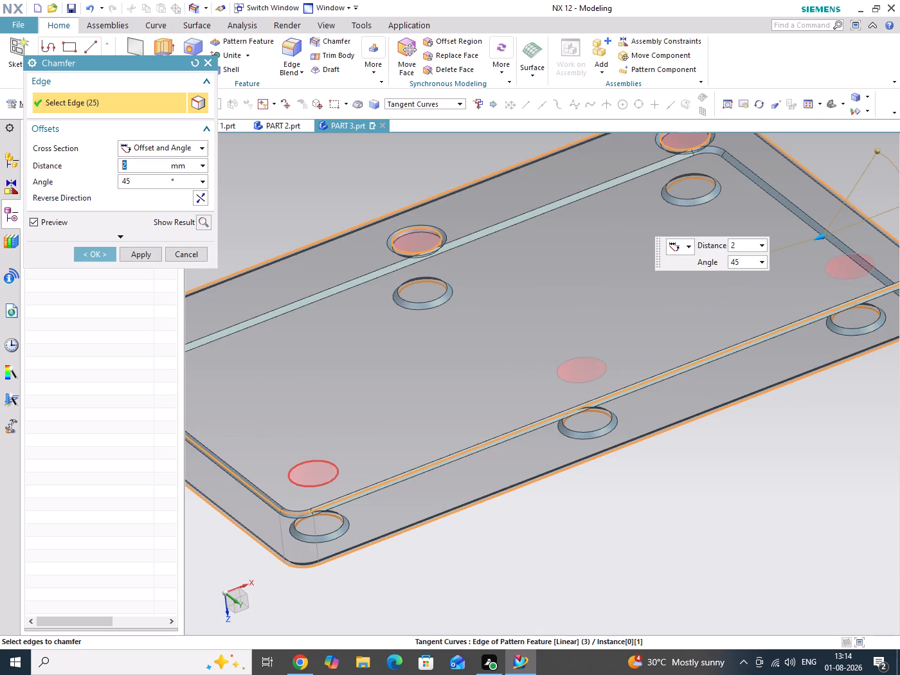
{"action": "left_click", "coordinate": [336, 480]}
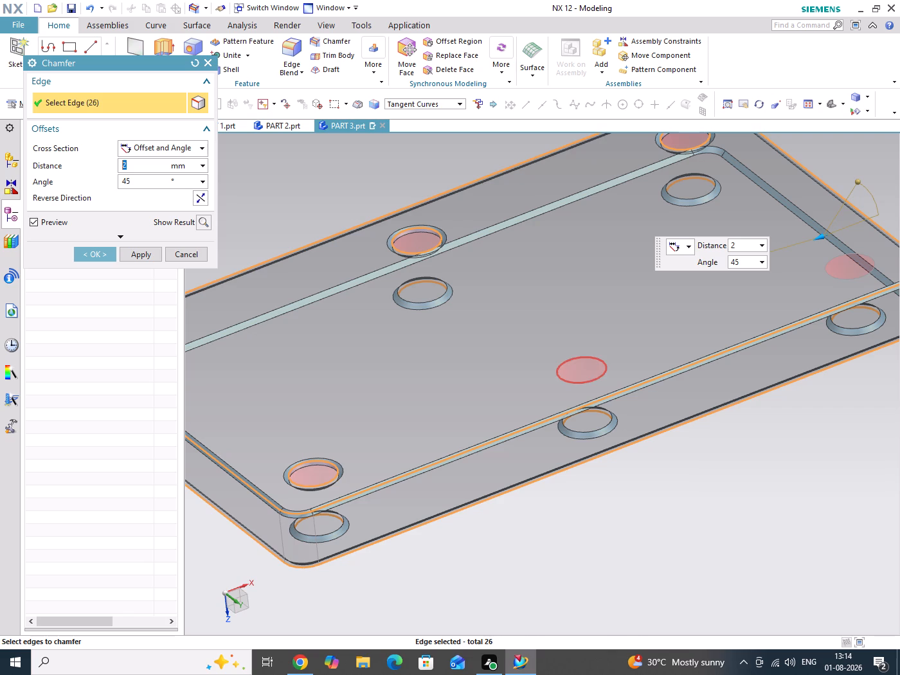
{"action": "left_click", "coordinate": [609, 368]}
{"action": "scroll", "coordinate": [574, 398], "scroll_direction": "down", "scroll_amount": 2}
{"action": "scroll", "coordinate": [821, 312], "scroll_direction": "up", "scroll_amount": 2}
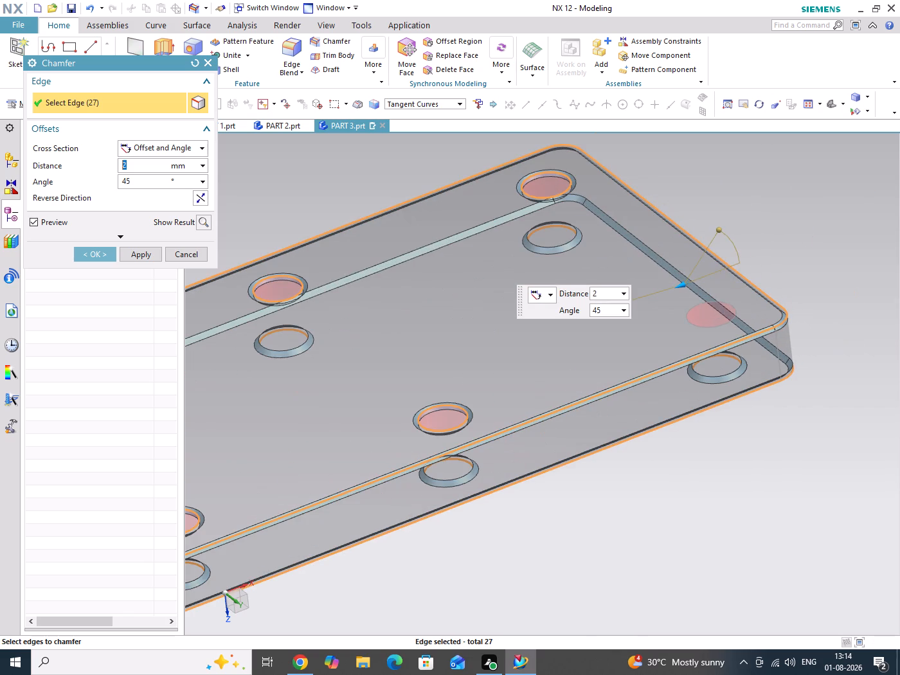
{"action": "left_click", "coordinate": [687, 325]}
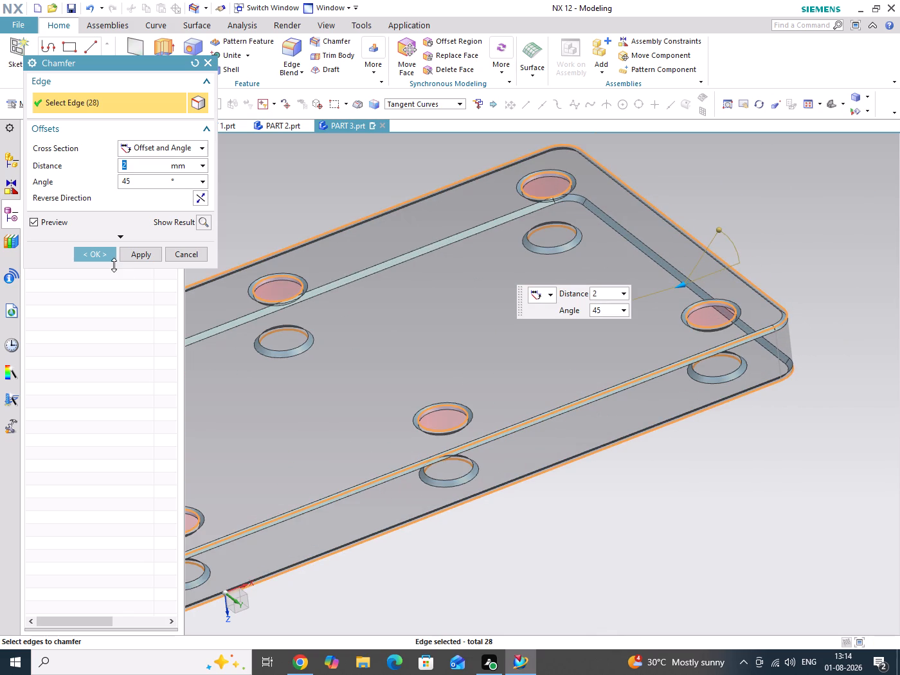
{"action": "left_click", "coordinate": [108, 256]}
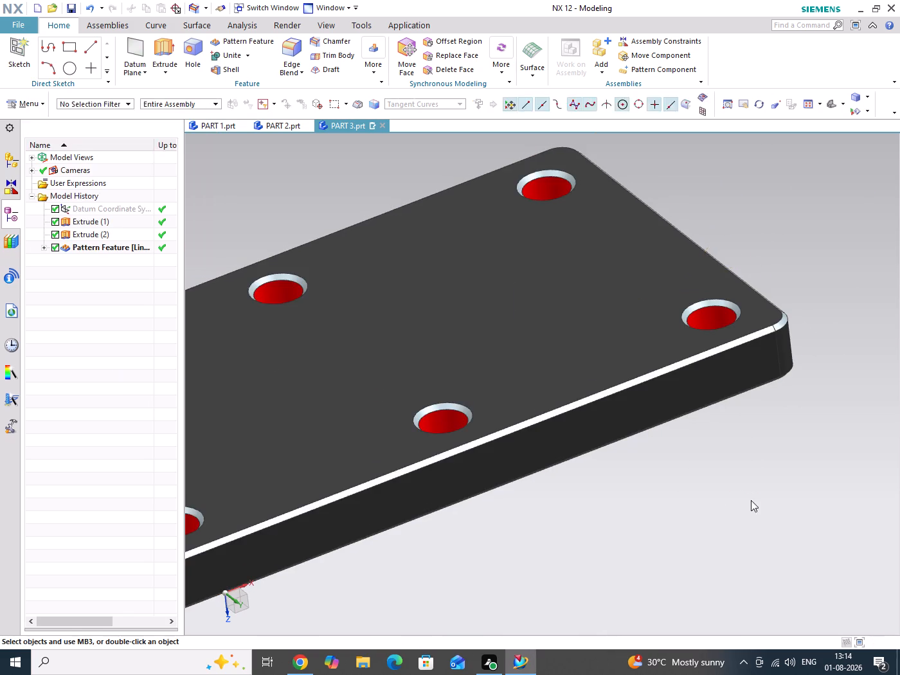
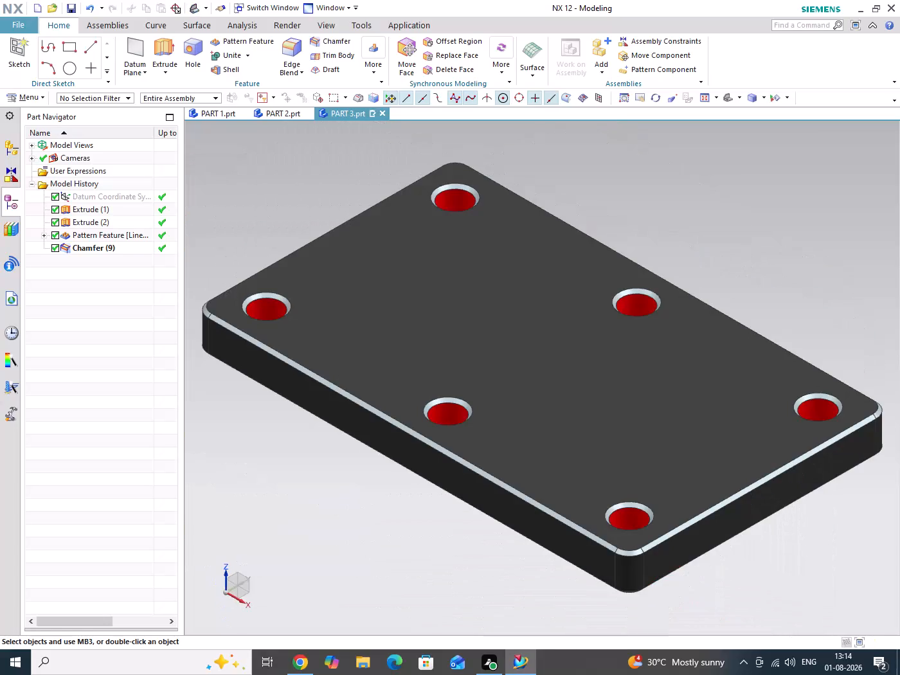
Save PART 3 with its new chamfer.
{"action": "key", "text": "ctrl+s"}
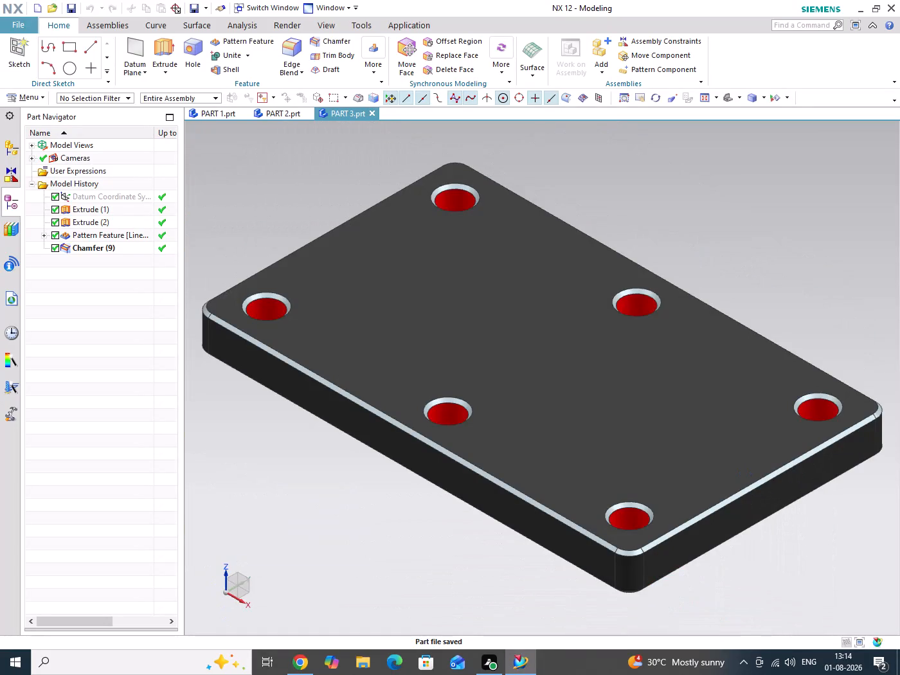
Preview Emerald on PART 3's chamfer feature, undo the preview, and assign Magenta as its face color instead.
{"action": "scroll", "coordinate": [628, 359], "scroll_direction": "down", "scroll_amount": 3}
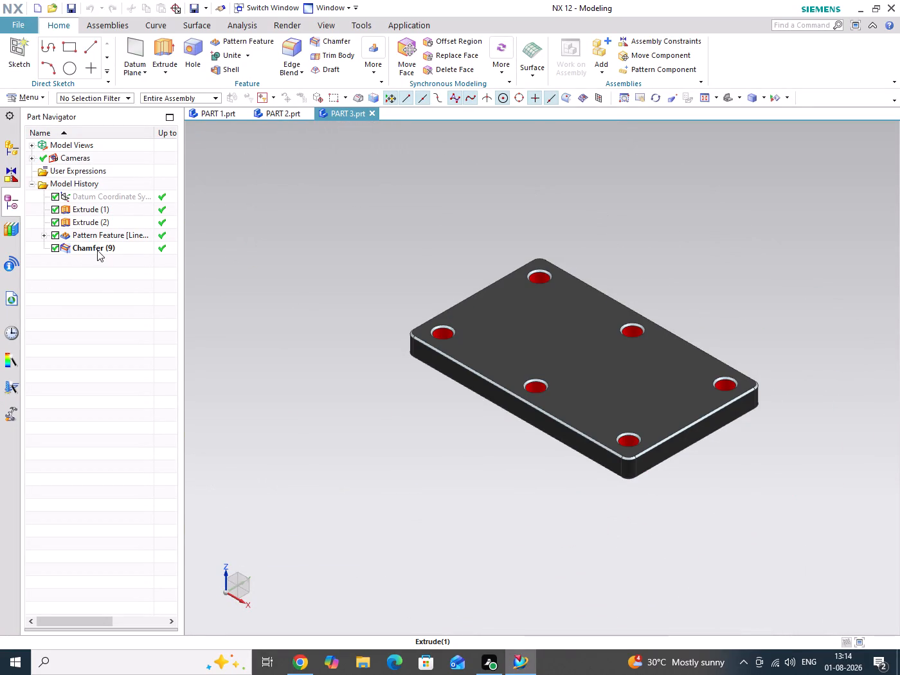
{"action": "right_click", "coordinate": [102, 247]}
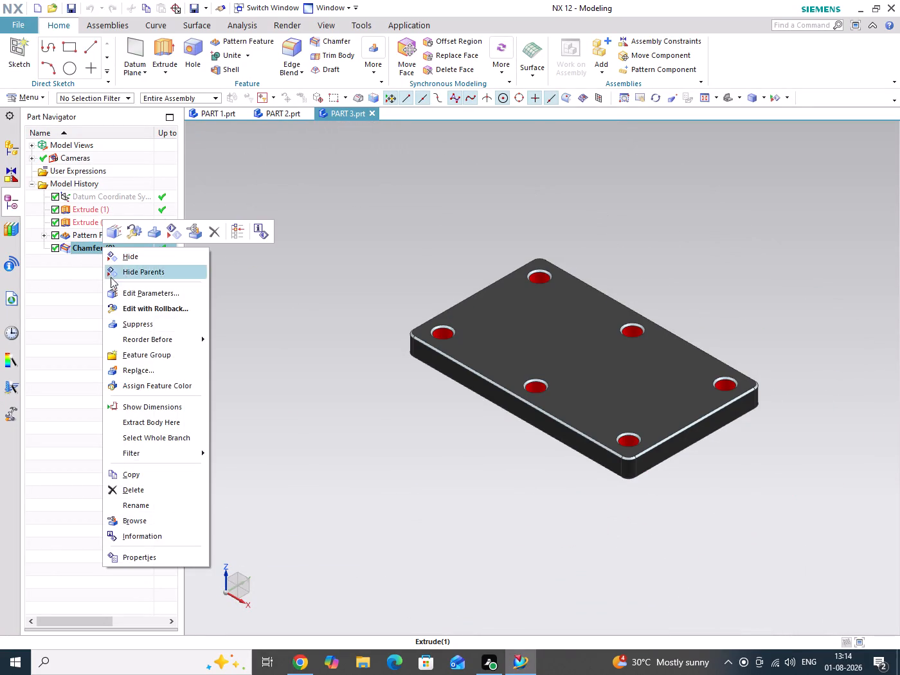
{"action": "left_click", "coordinate": [137, 392]}
{"action": "left_click", "coordinate": [69, 154]}
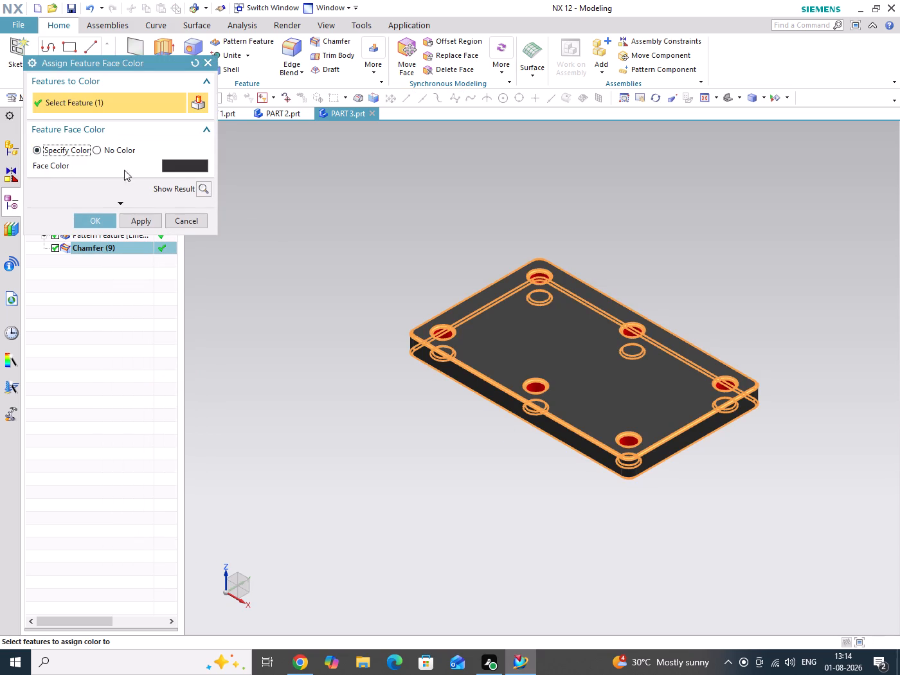
{"action": "left_click", "coordinate": [187, 166]}
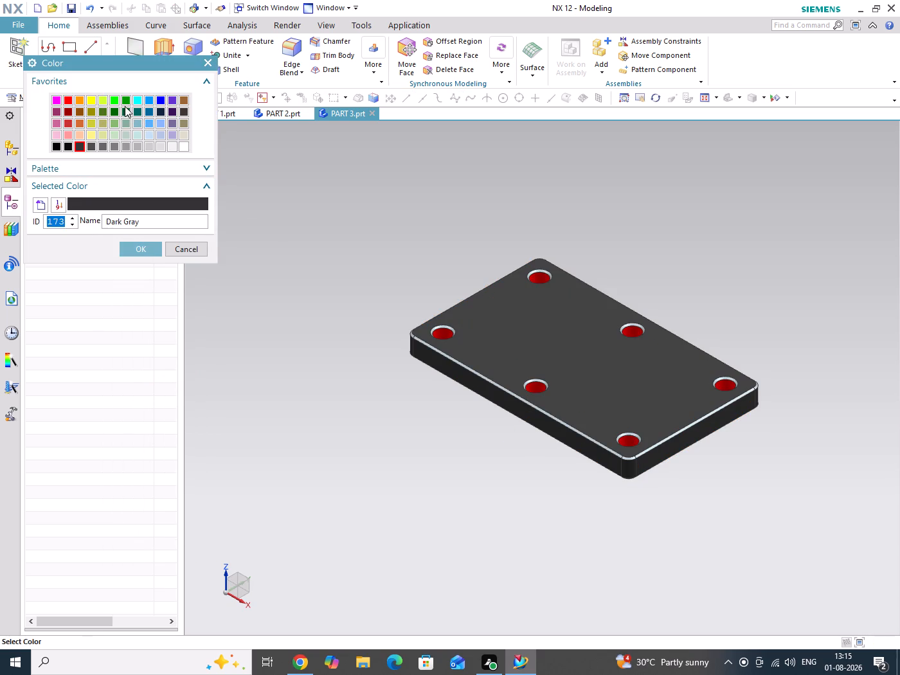
{"action": "left_click", "coordinate": [126, 102]}
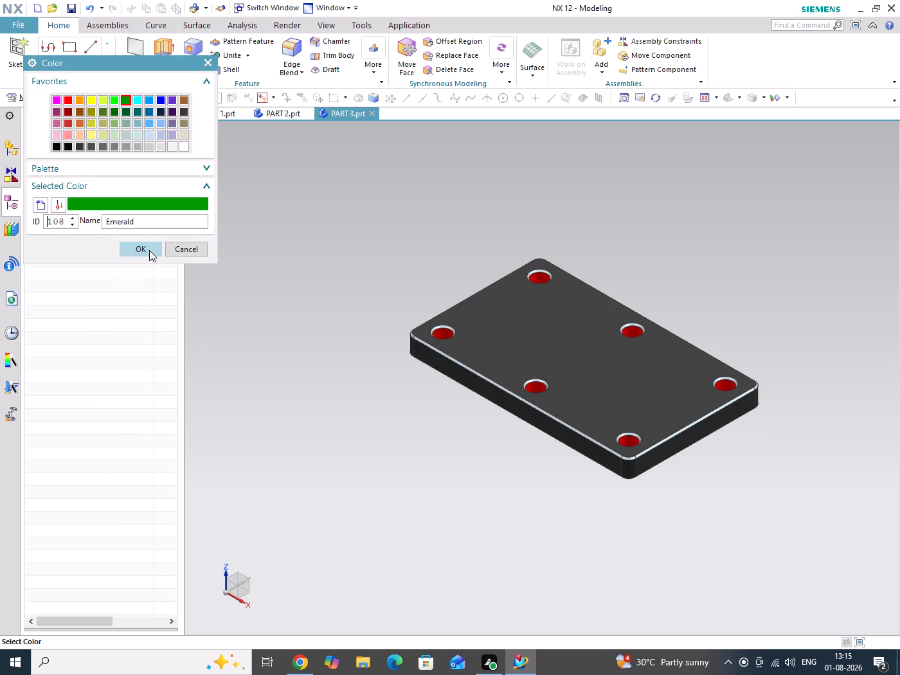
{"action": "left_click", "coordinate": [149, 250]}
{"action": "left_click", "coordinate": [206, 190]}
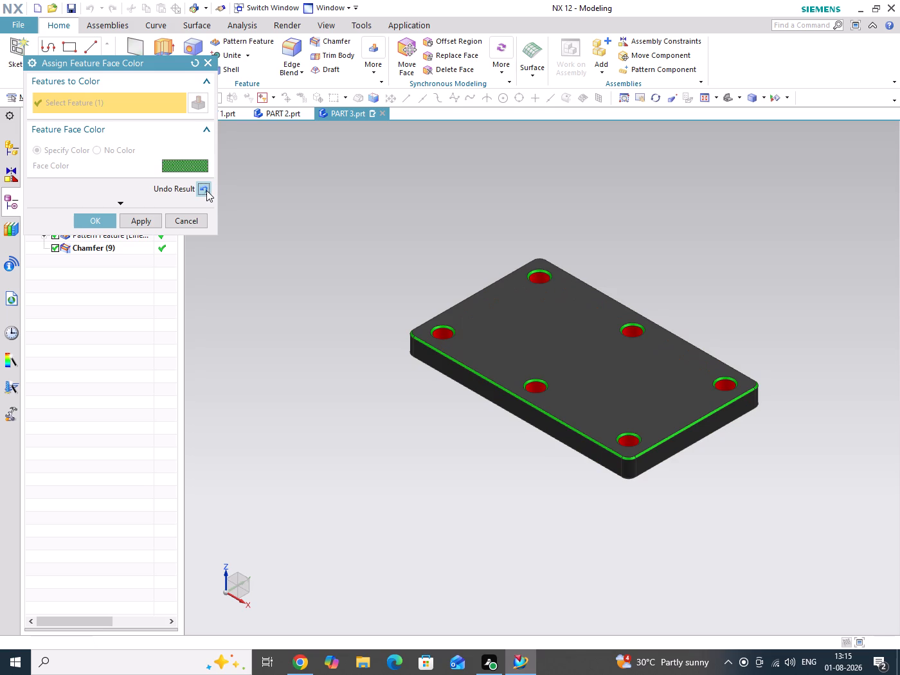
{"action": "left_click", "coordinate": [206, 190]}
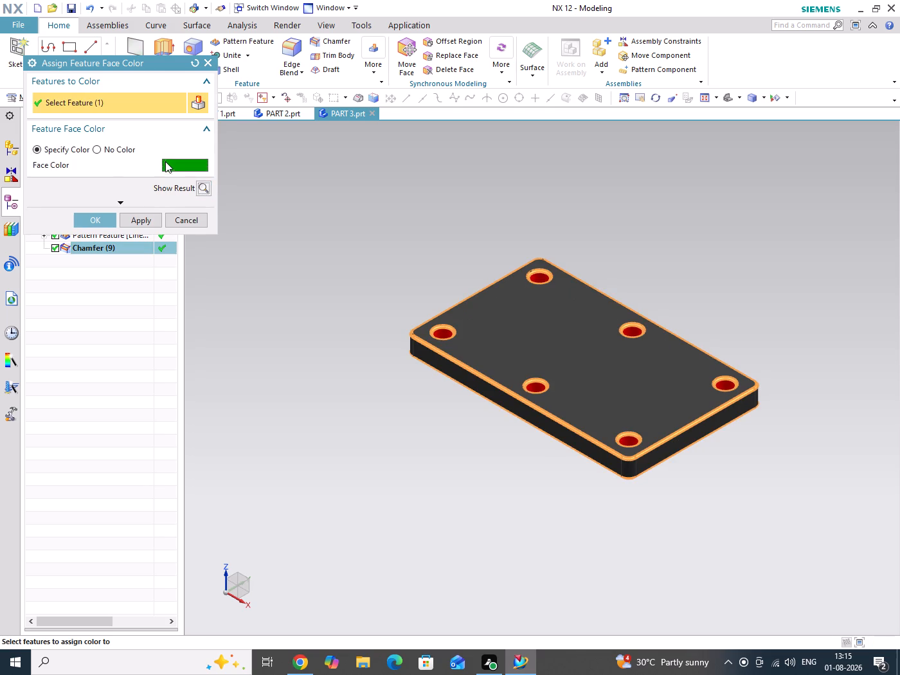
{"action": "left_click", "coordinate": [166, 167]}
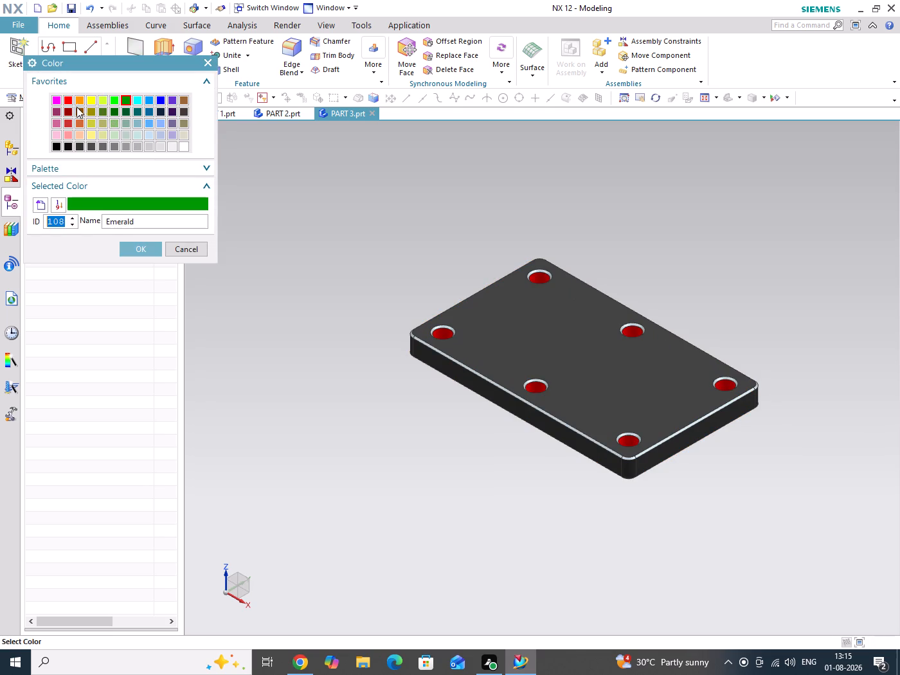
{"action": "left_click", "coordinate": [56, 102]}
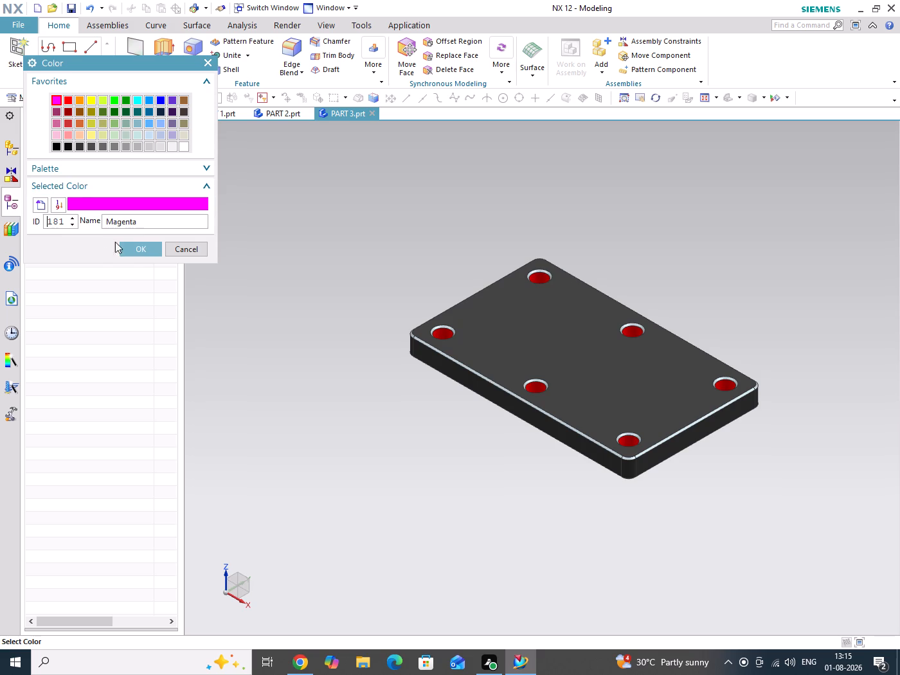
{"action": "left_click", "coordinate": [136, 247]}
{"action": "left_click", "coordinate": [203, 192]}
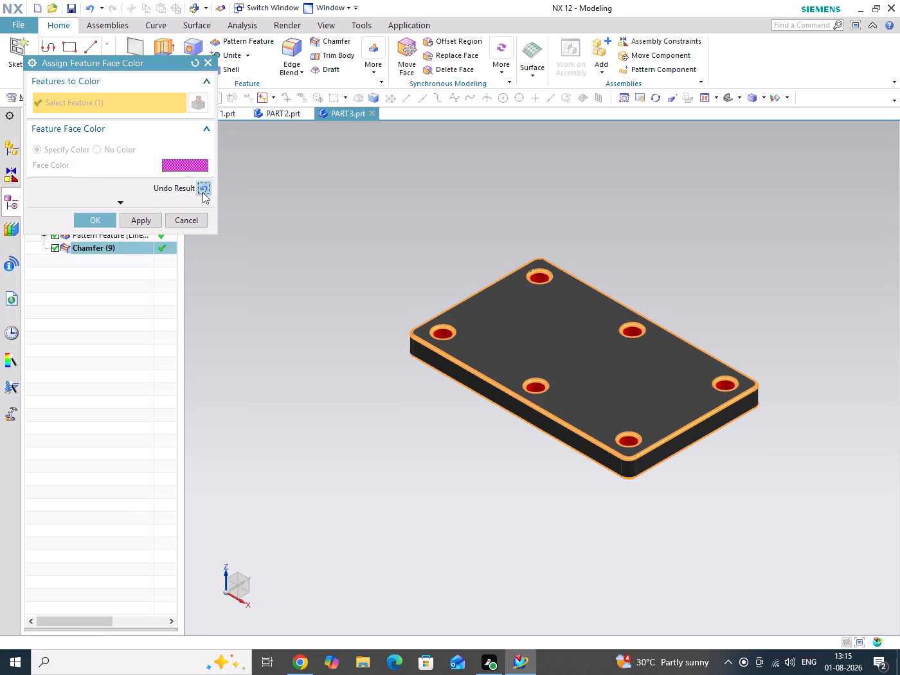
{"action": "left_click", "coordinate": [102, 224]}
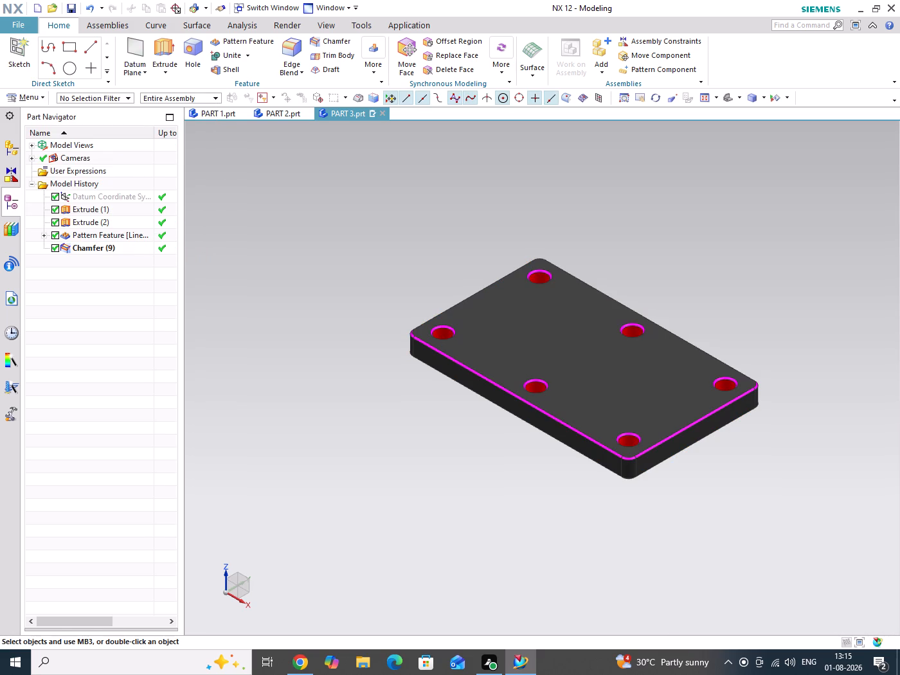
Set the isometric view of the plate and save PART 3.
{"action": "left_click_drag", "start_coordinate": [347, 282], "coordinate": [345, 416]}
{"action": "key", "text": "End"}
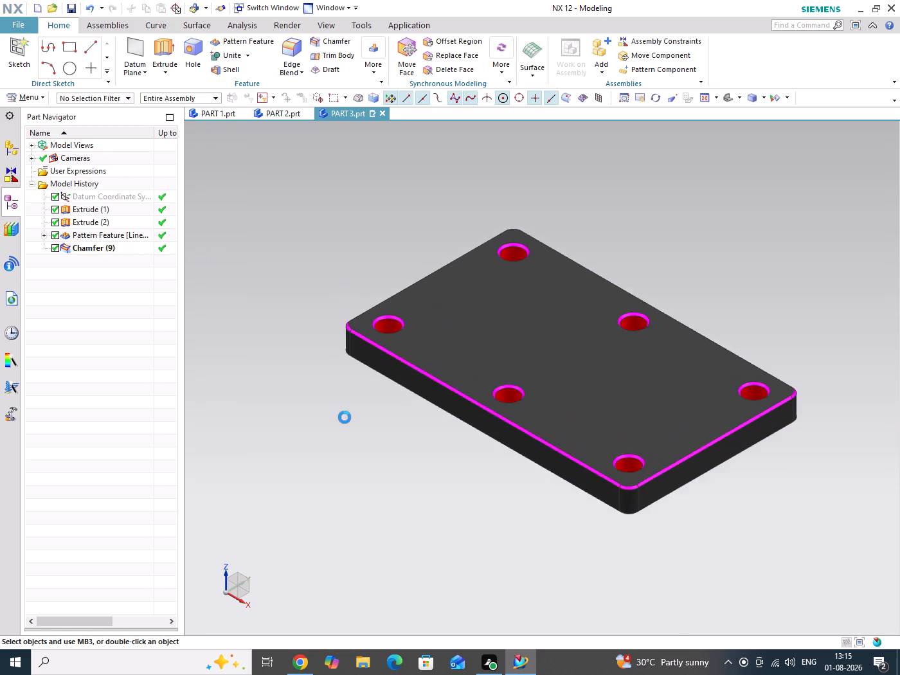
{"action": "scroll", "coordinate": [464, 363], "scroll_direction": "down", "scroll_amount": 3}
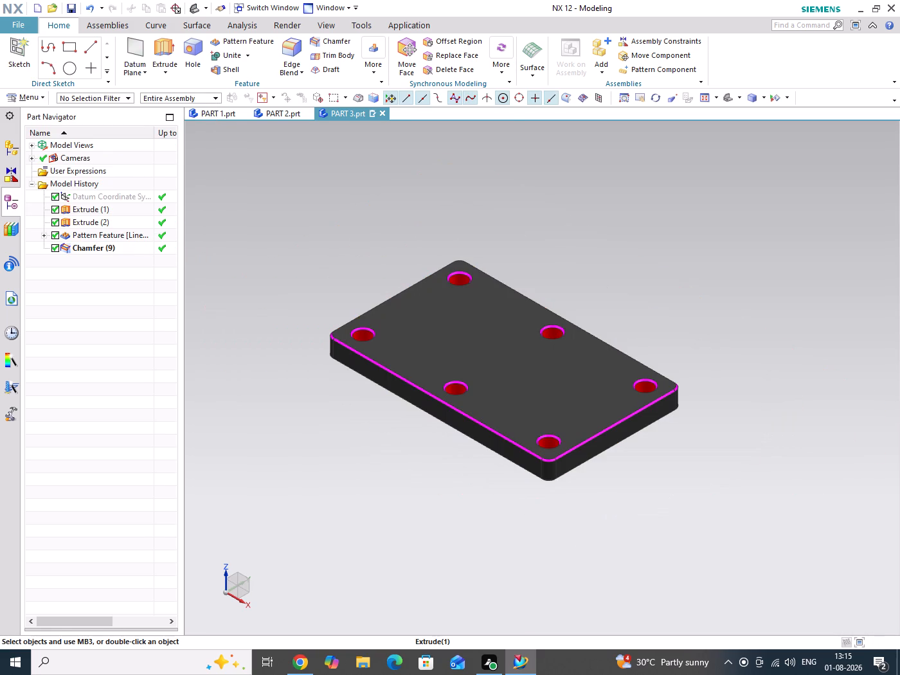
{"action": "key", "text": "ctrl+s"}
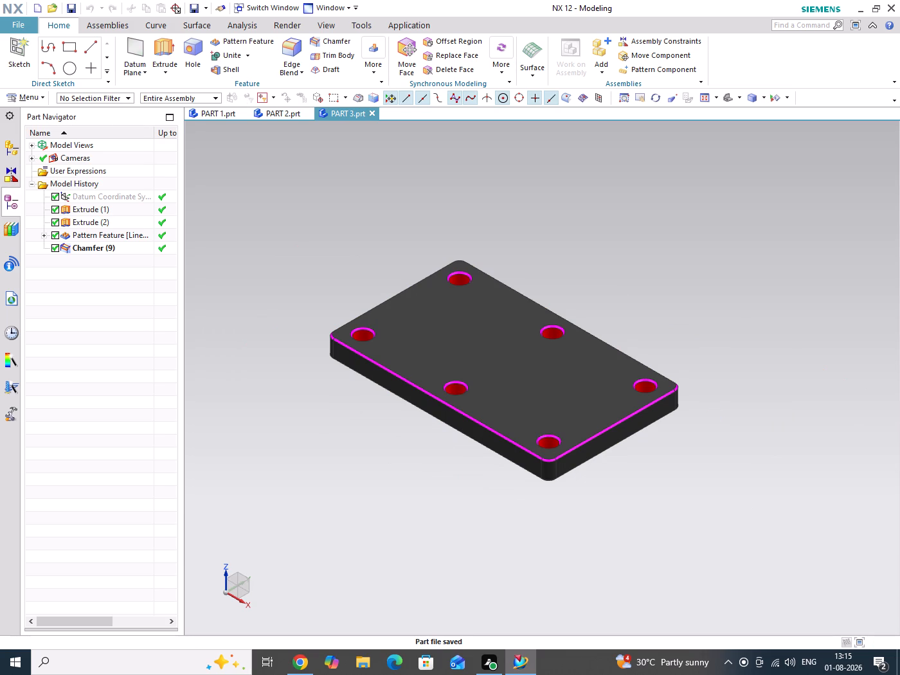
In PART 2, create a 2 mm, 45° Offset and Angle chamfer on the link's front and back outer edge loops.
{"action": "left_click", "coordinate": [276, 116]}
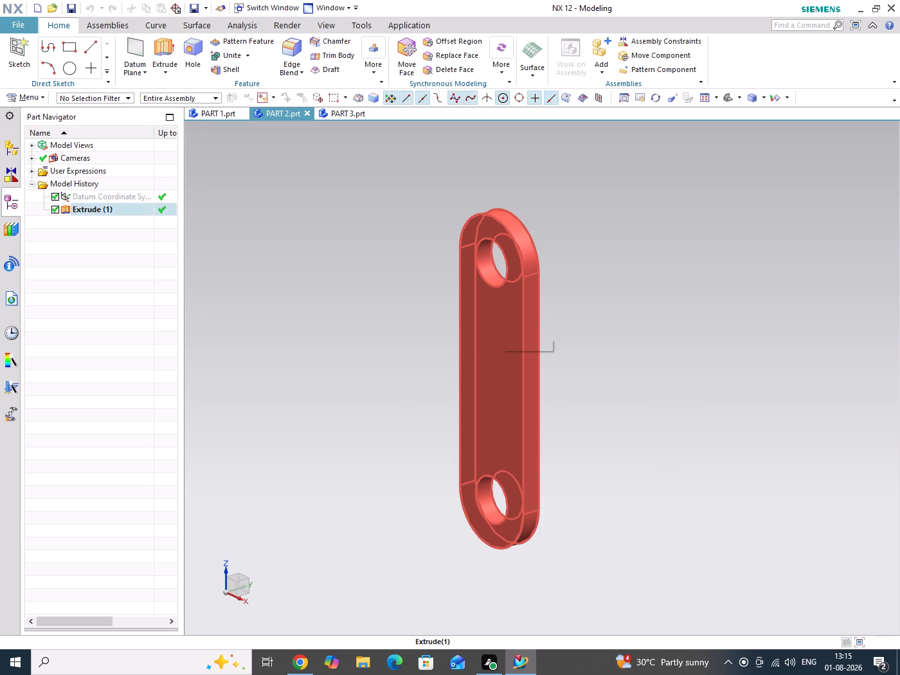
{"action": "left_click", "coordinate": [312, 39]}
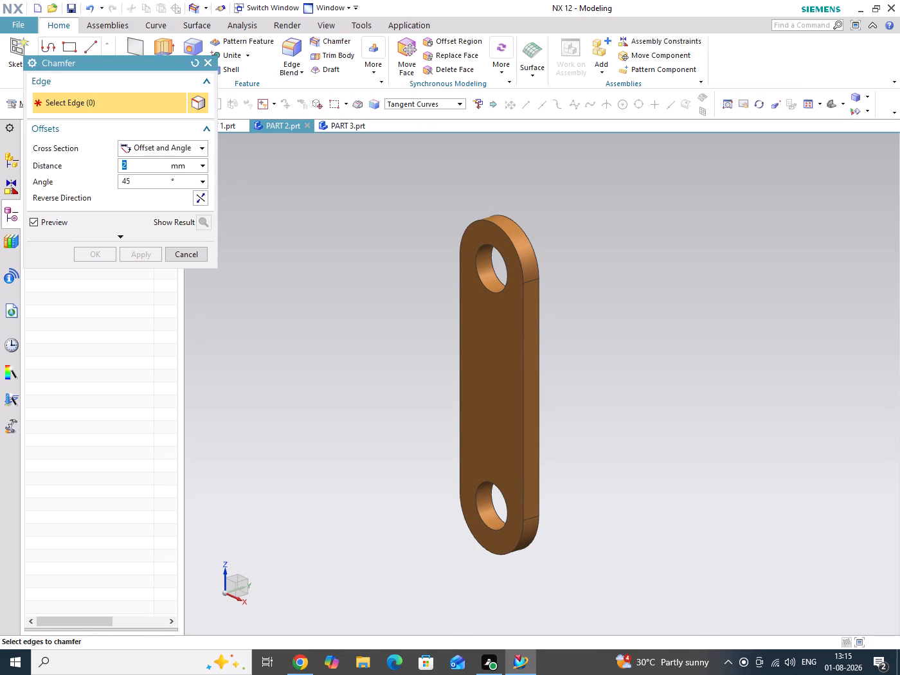
{"action": "left_click", "coordinate": [523, 343]}
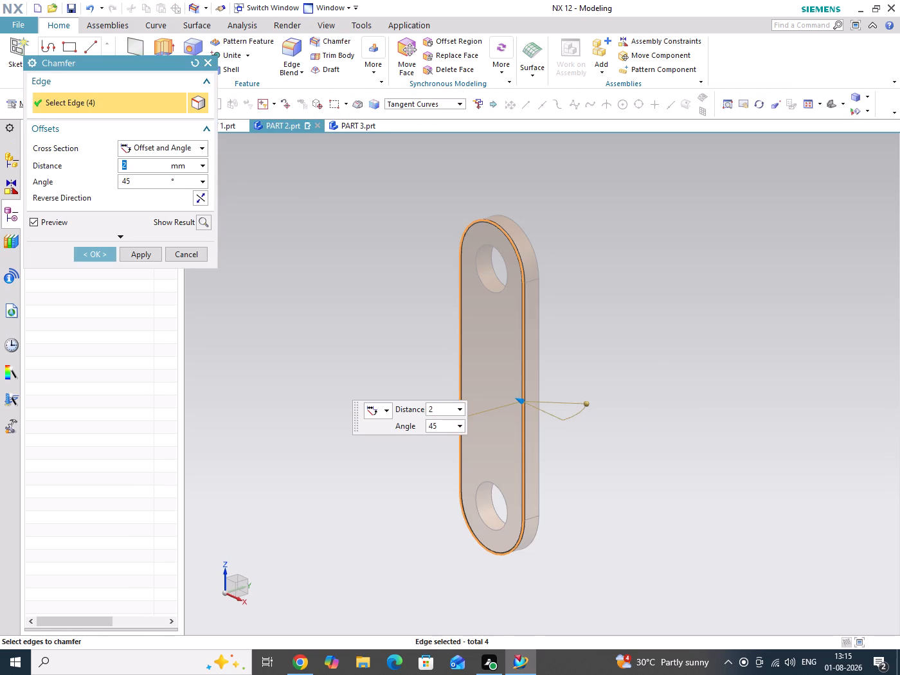
{"action": "left_click", "coordinate": [543, 336]}
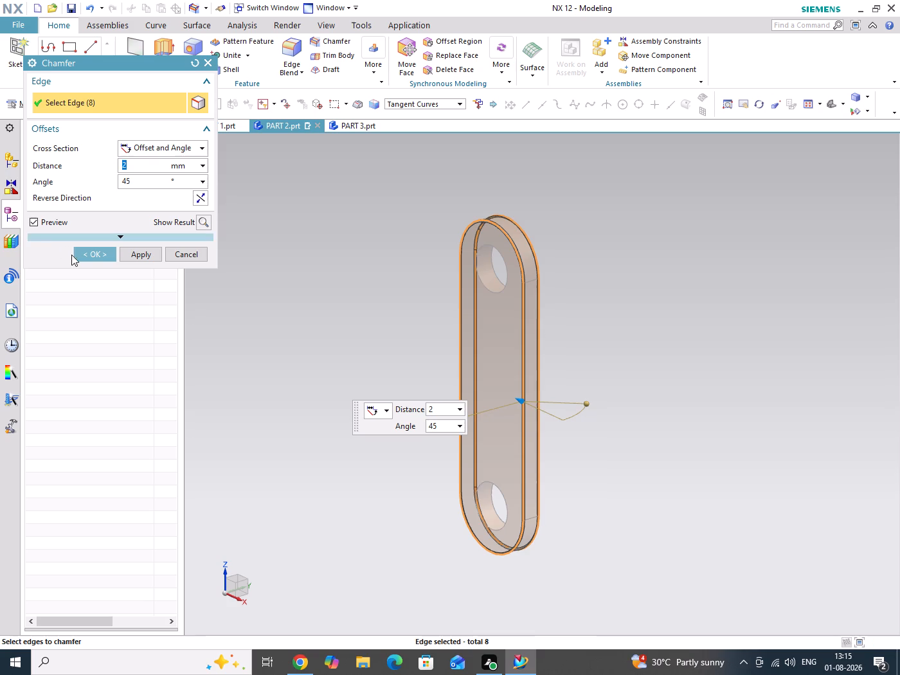
{"action": "left_click", "coordinate": [85, 255]}
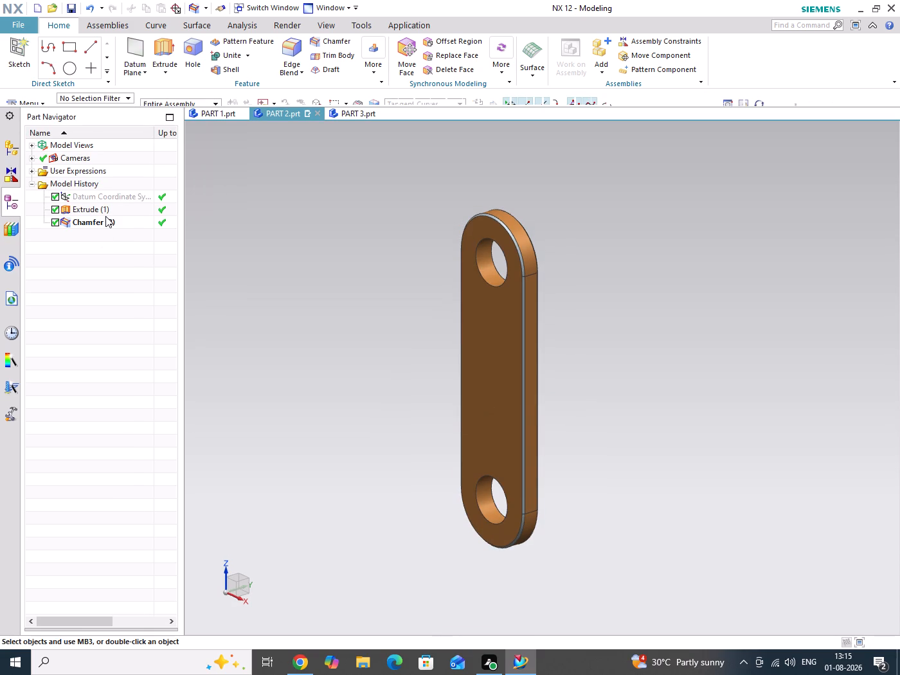
Assign the magenta face color to PART 2's chamfer feature.
{"action": "right_click", "coordinate": [99, 222]}
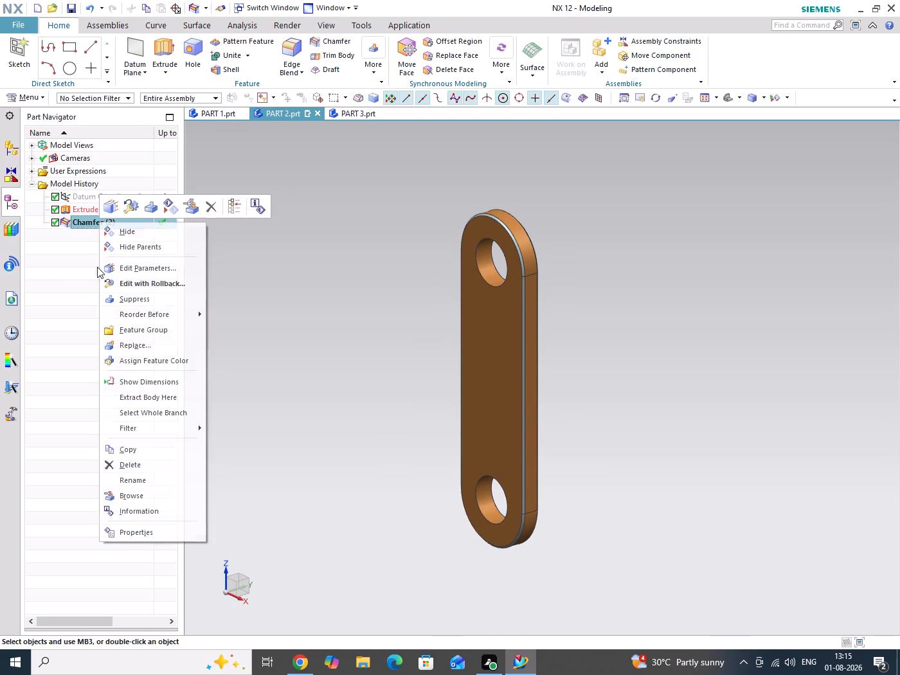
{"action": "left_click", "coordinate": [138, 364]}
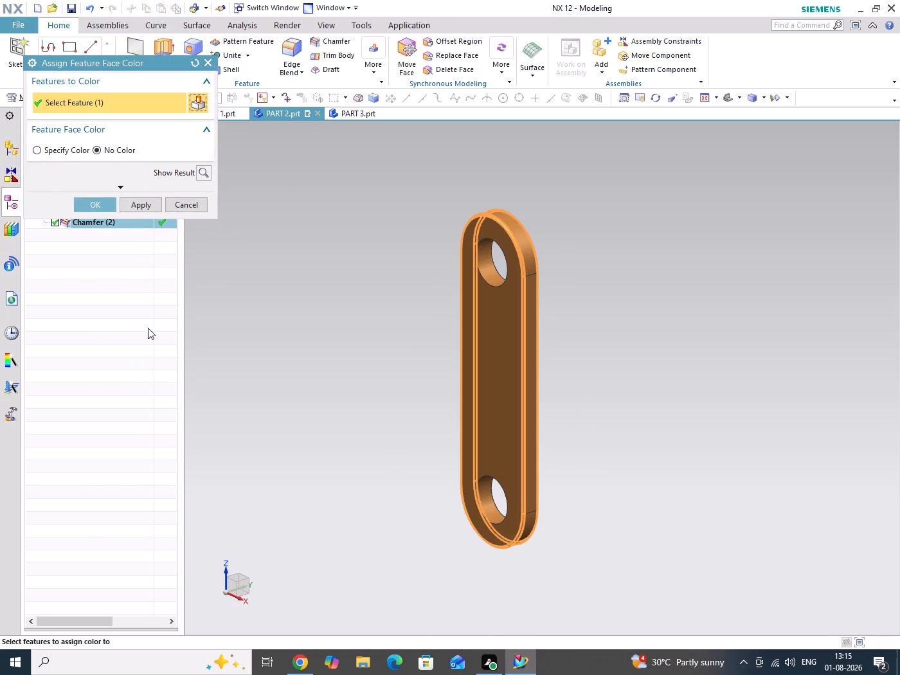
{"action": "left_click", "coordinate": [51, 151]}
{"action": "left_click", "coordinate": [98, 222]}
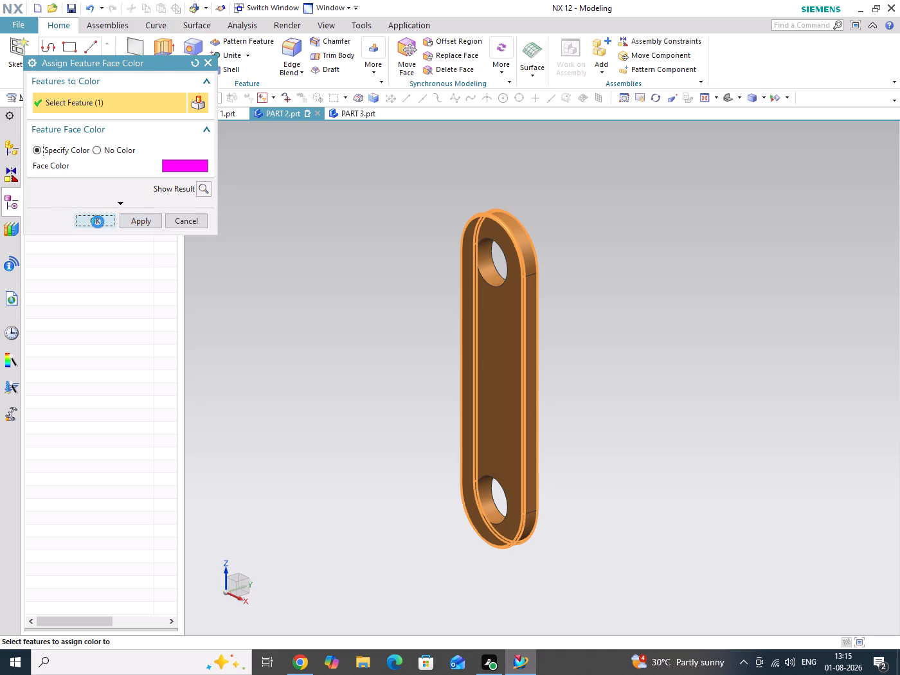
{"action": "left_click_drag", "start_coordinate": [332, 278], "coordinate": [339, 336]}
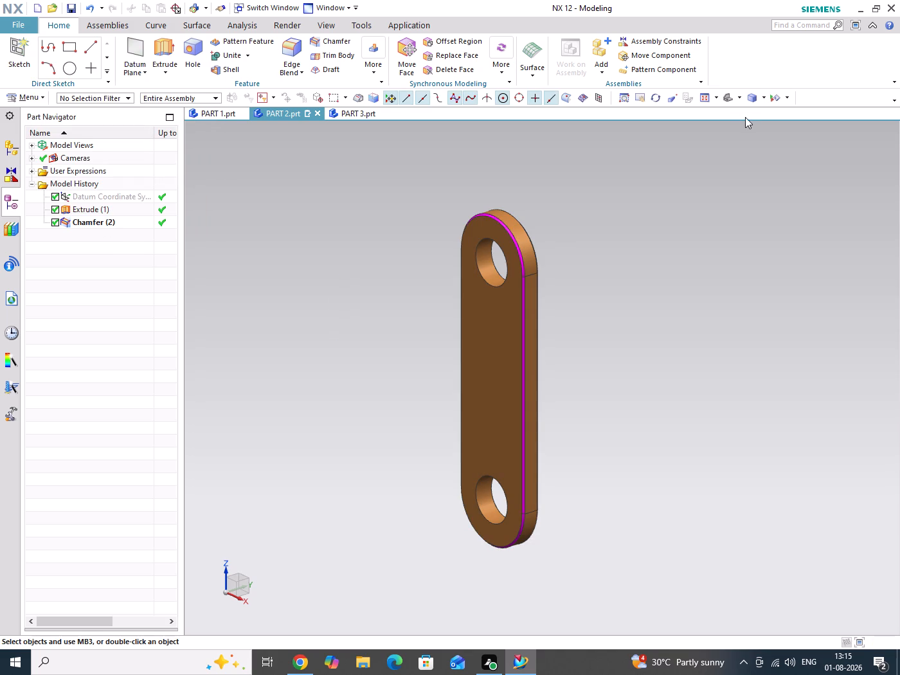
Set PART 2's display style to Shaded and save the part.
{"action": "left_click", "coordinate": [765, 96]}
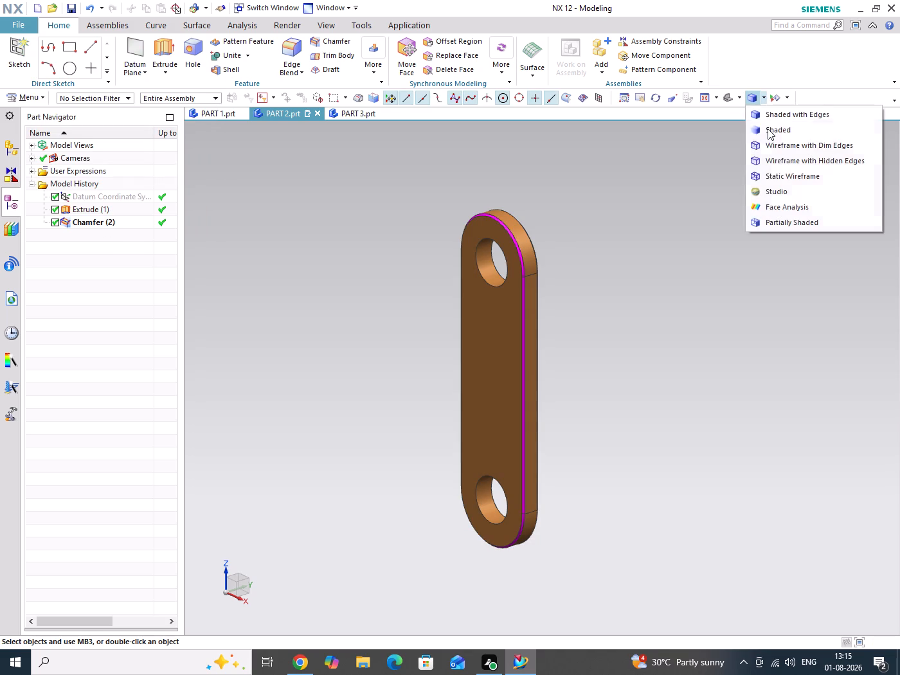
{"action": "left_click", "coordinate": [768, 129]}
{"action": "left_click_drag", "start_coordinate": [686, 231], "coordinate": [683, 312]}
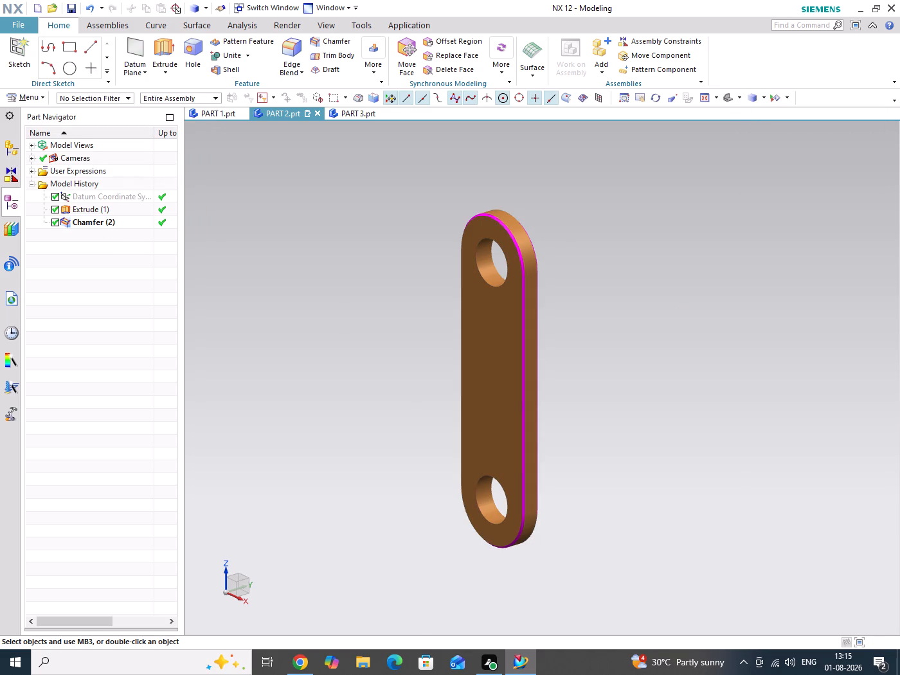
{"action": "key", "text": "ctrl+s"}
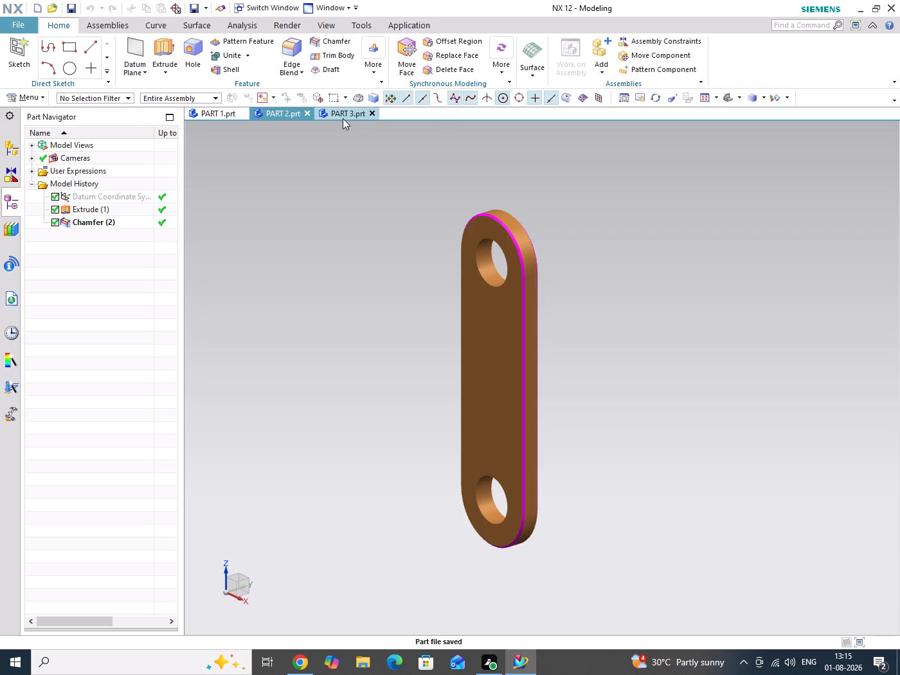
Switch to PART 3 and save it again.
{"action": "left_click", "coordinate": [343, 118]}
{"action": "left_click_drag", "start_coordinate": [337, 198], "coordinate": [359, 241]}
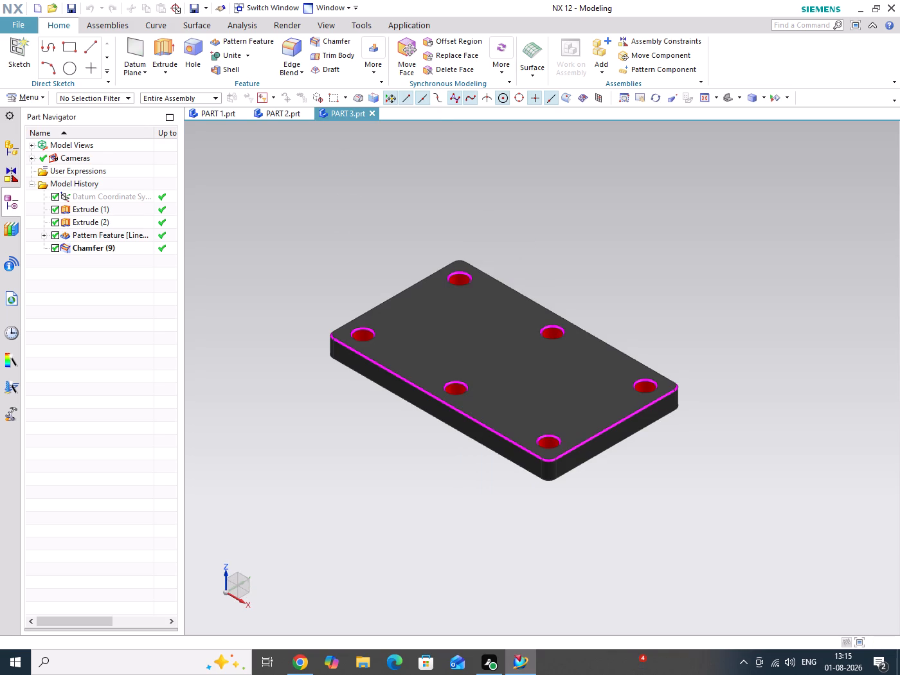
{"action": "key", "text": "ctrl+s"}
{"action": "left_click_drag", "start_coordinate": [307, 240], "coordinate": [307, 261]}
{"action": "left_click_drag", "start_coordinate": [307, 261], "coordinate": [305, 280]}
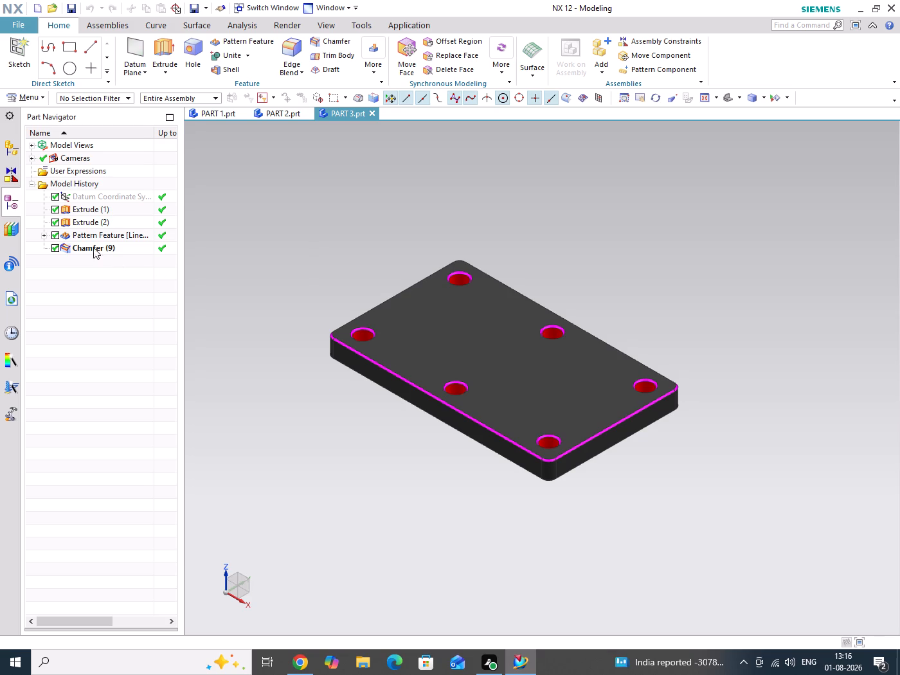
Change the face color of PART 3's chamfer feature to blue and save the part.
{"action": "right_click", "coordinate": [89, 245]}
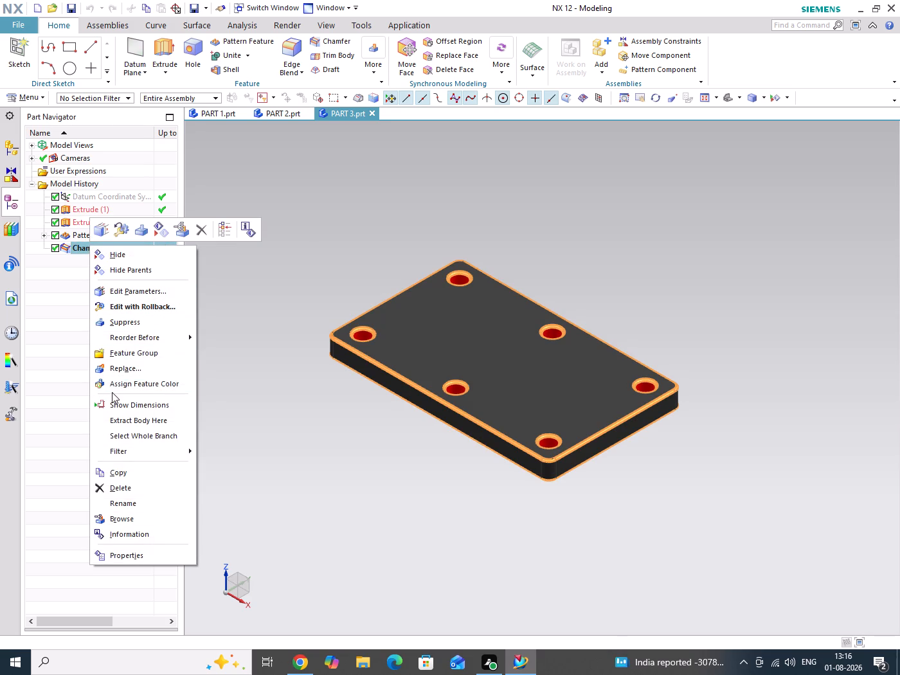
{"action": "left_click", "coordinate": [127, 386]}
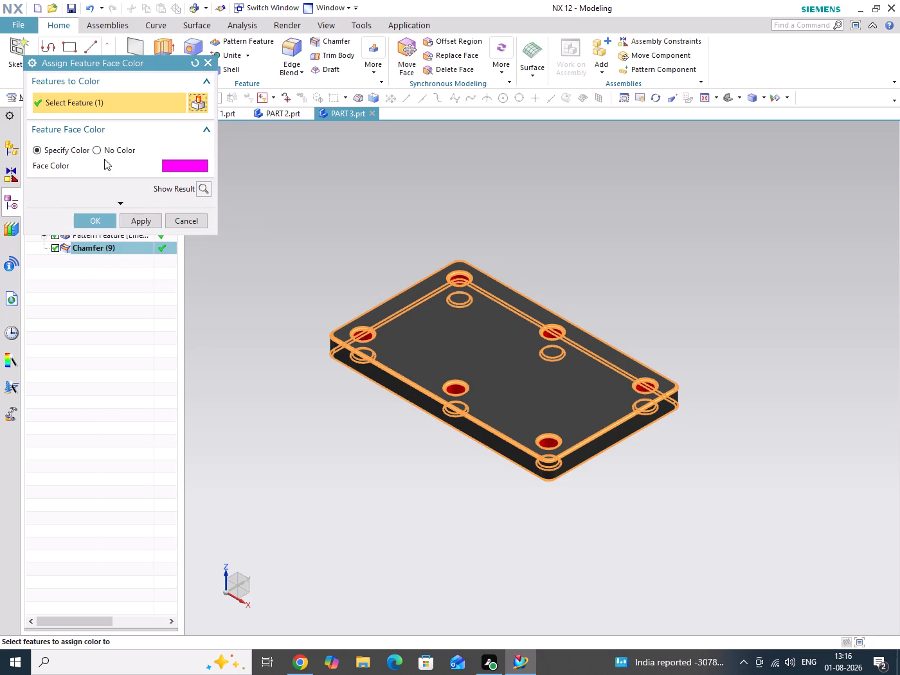
{"action": "left_click", "coordinate": [194, 167]}
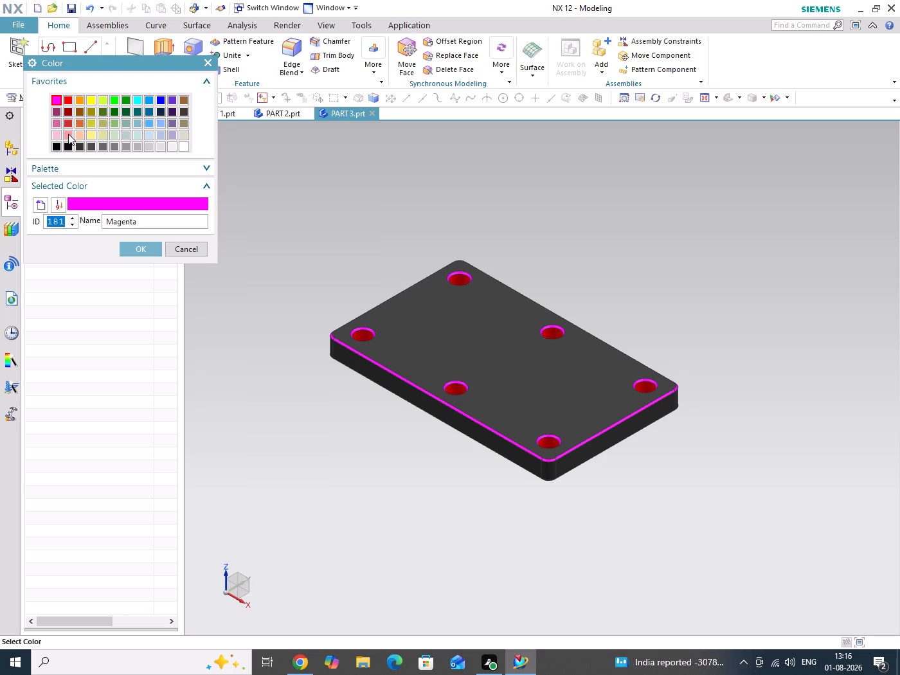
{"action": "left_click", "coordinate": [161, 100]}
{"action": "left_click", "coordinate": [154, 249]}
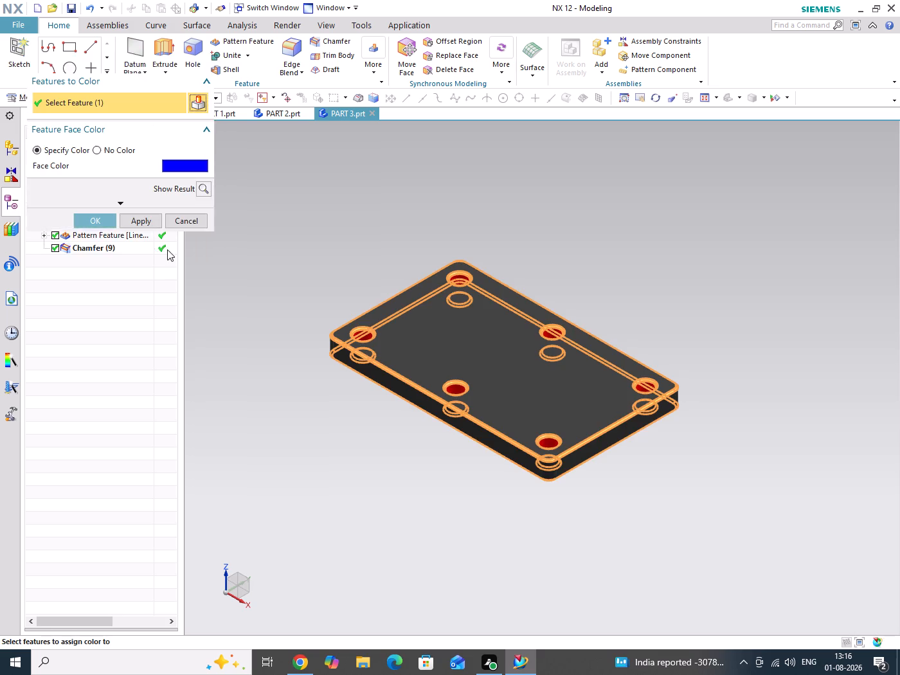
{"action": "left_click", "coordinate": [209, 194]}
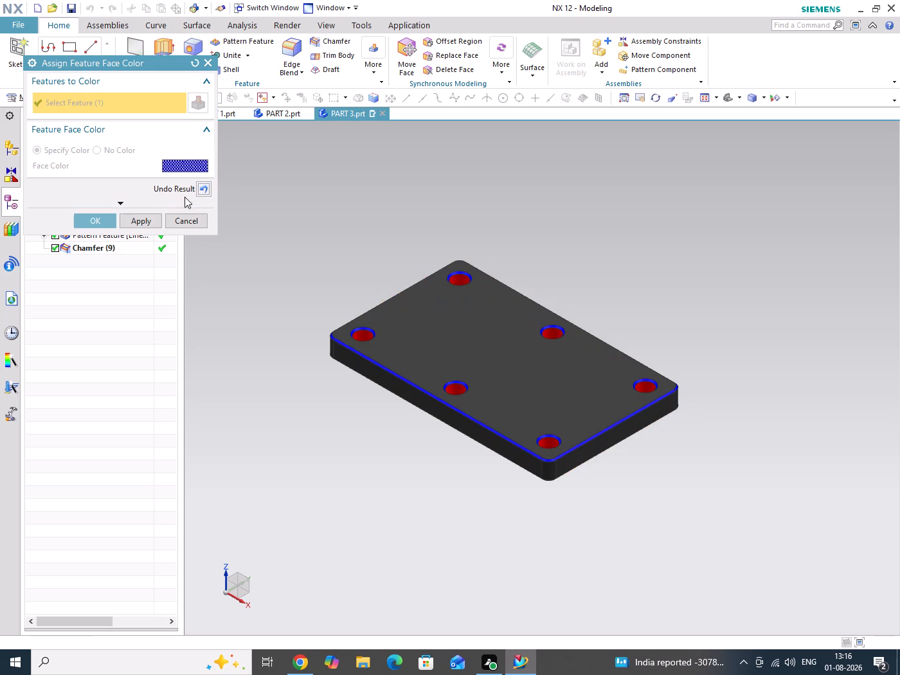
{"action": "left_click", "coordinate": [89, 221]}
{"action": "left_click_drag", "start_coordinate": [247, 267], "coordinate": [256, 323]}
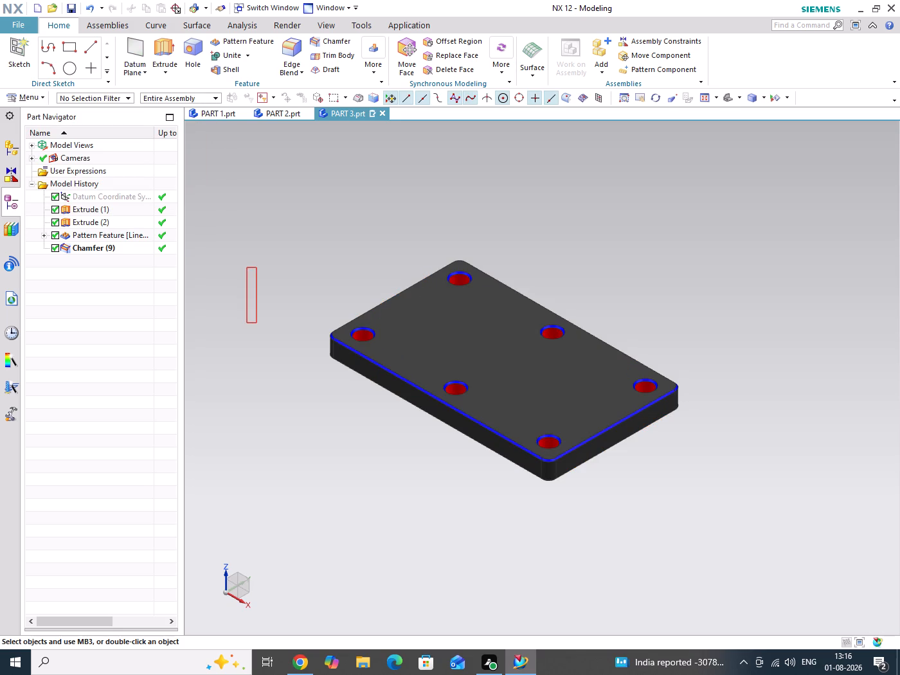
{"action": "key", "text": "ctrl+s"}
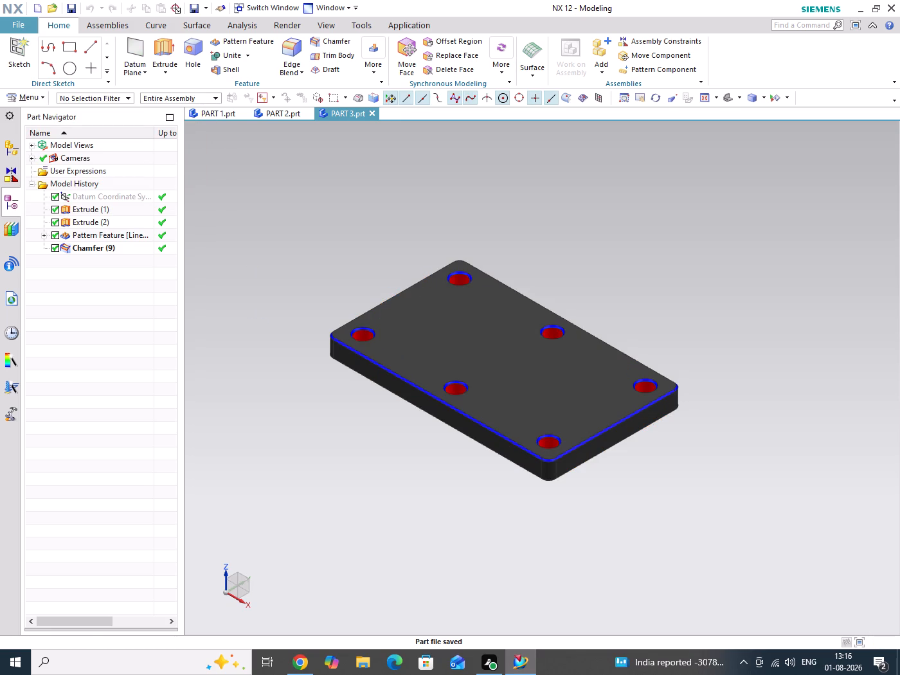
Create a new part from the millimetre Model template in the TRIANGULAR folder, keeping the default file name.
{"action": "key", "text": "ctrl+n"}
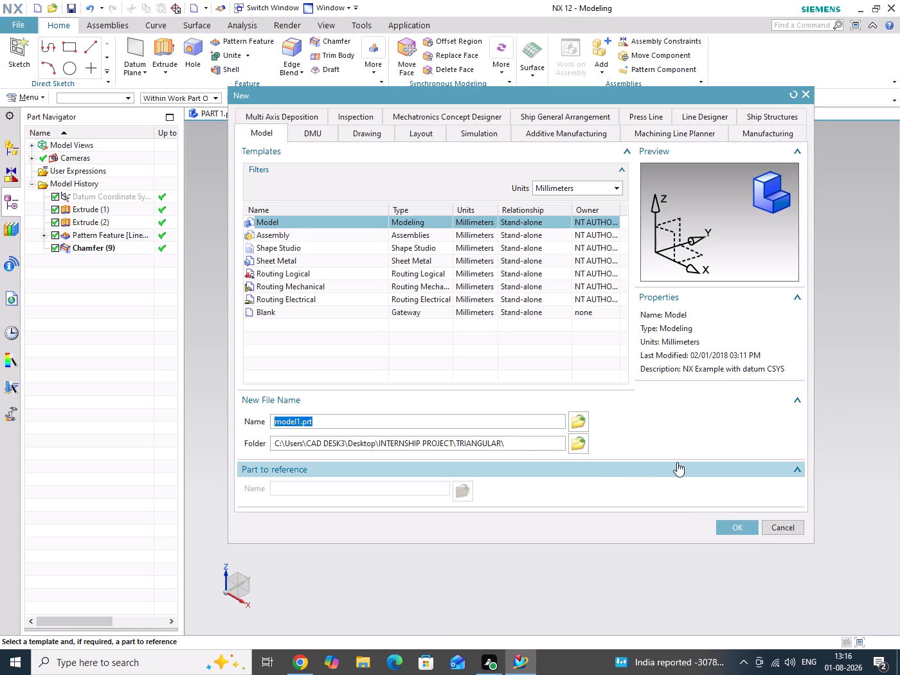
{"action": "left_click", "coordinate": [727, 527]}
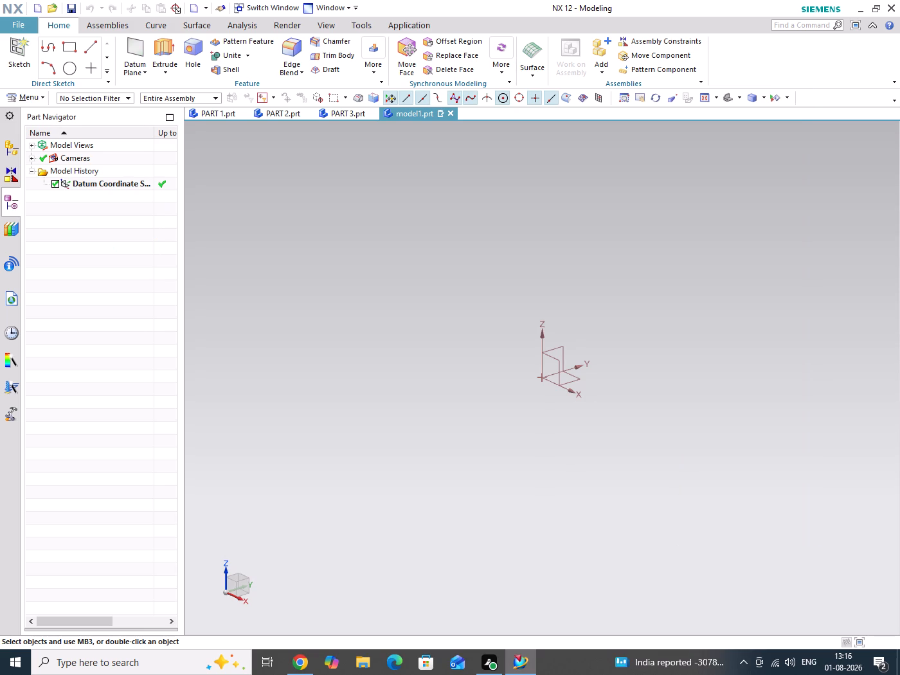
Start an Extrude with a YZ-plane sketch and draw a closed four-line tapered profile from the origin, about 89 mm high and 21 mm wide on top.
{"action": "key", "text": "x"}
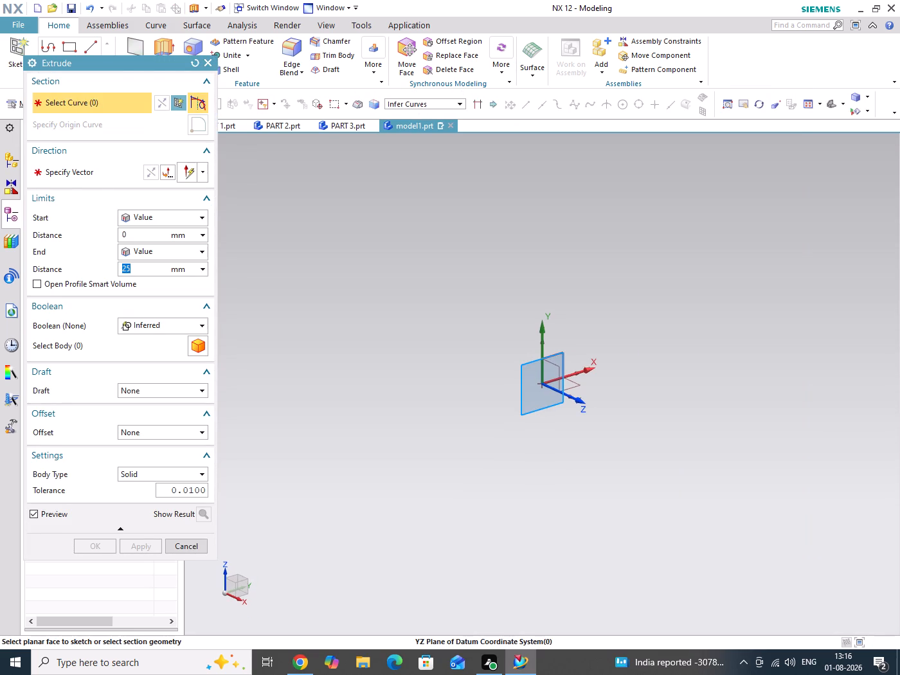
{"action": "left_click", "coordinate": [563, 352]}
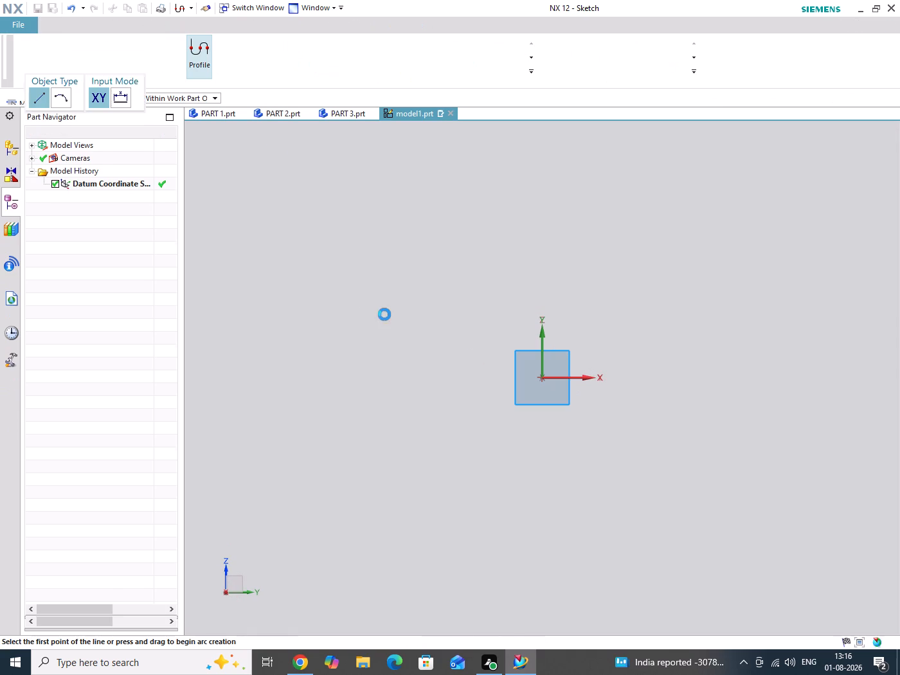
{"action": "left_click", "coordinate": [543, 378]}
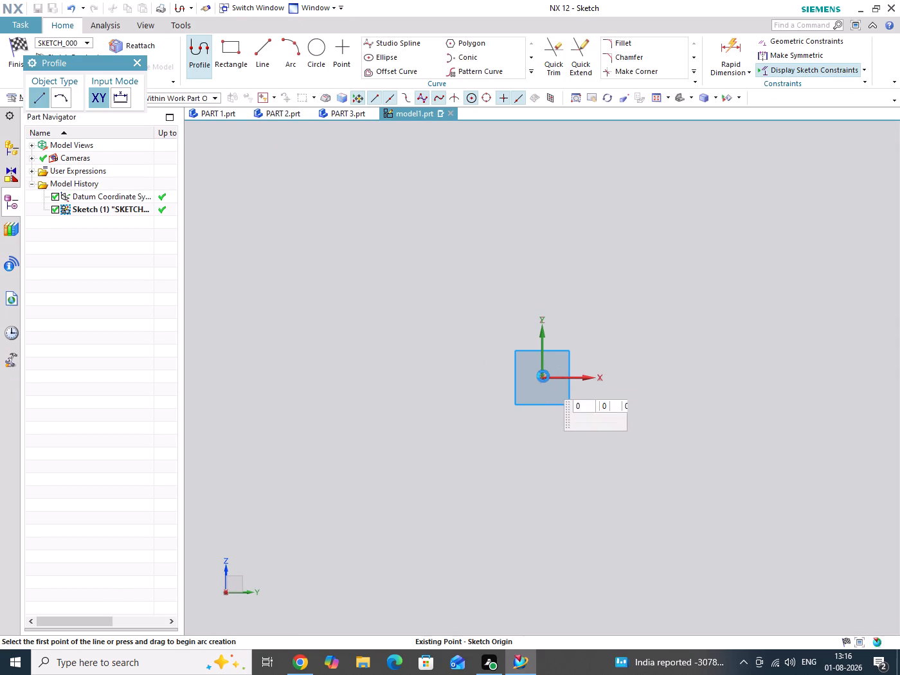
{"action": "left_click", "coordinate": [538, 199]}
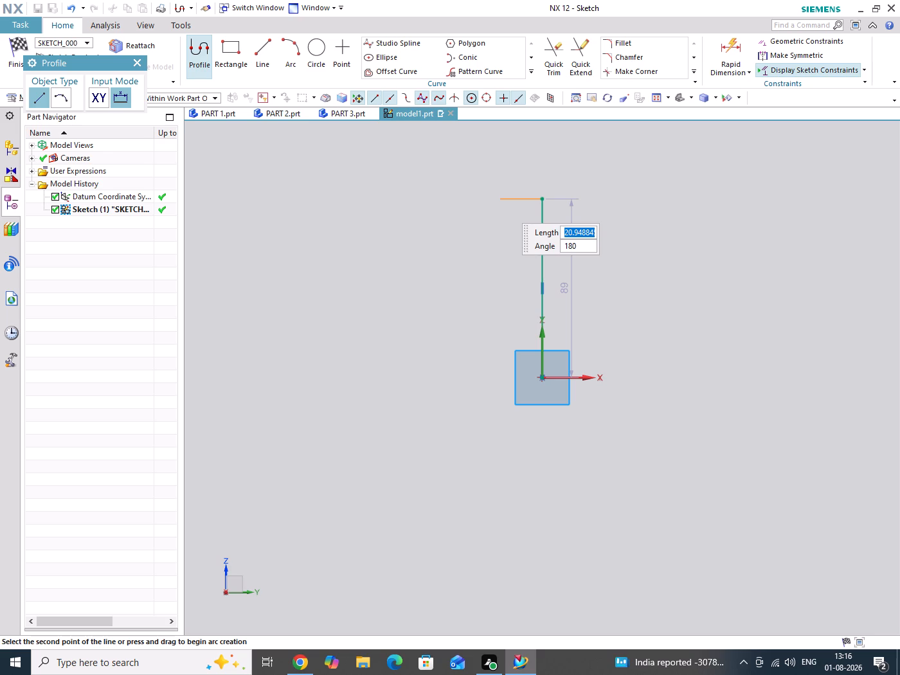
{"action": "left_click", "coordinate": [501, 202]}
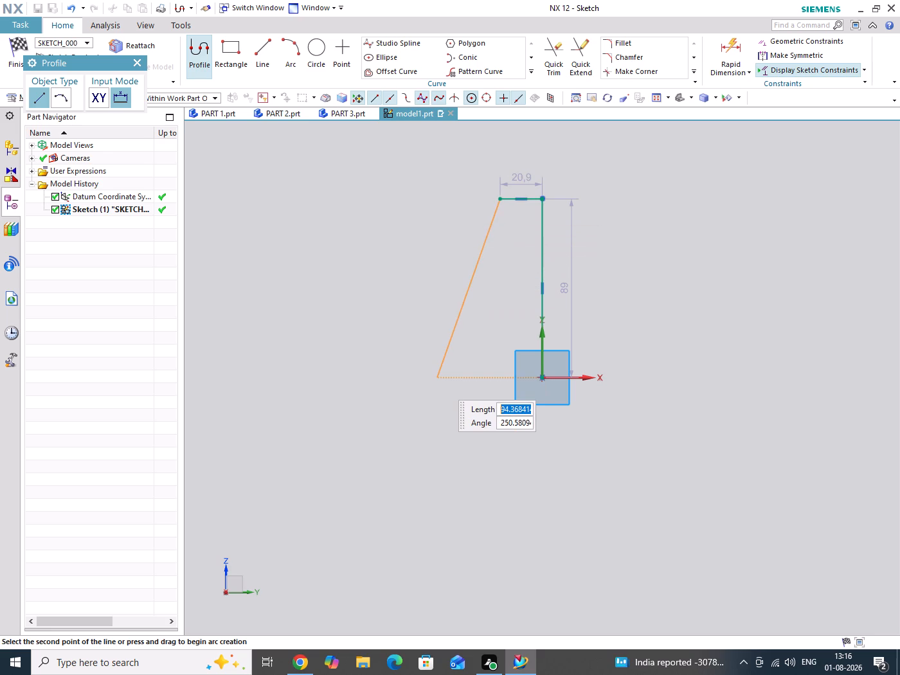
{"action": "left_click", "coordinate": [437, 379]}
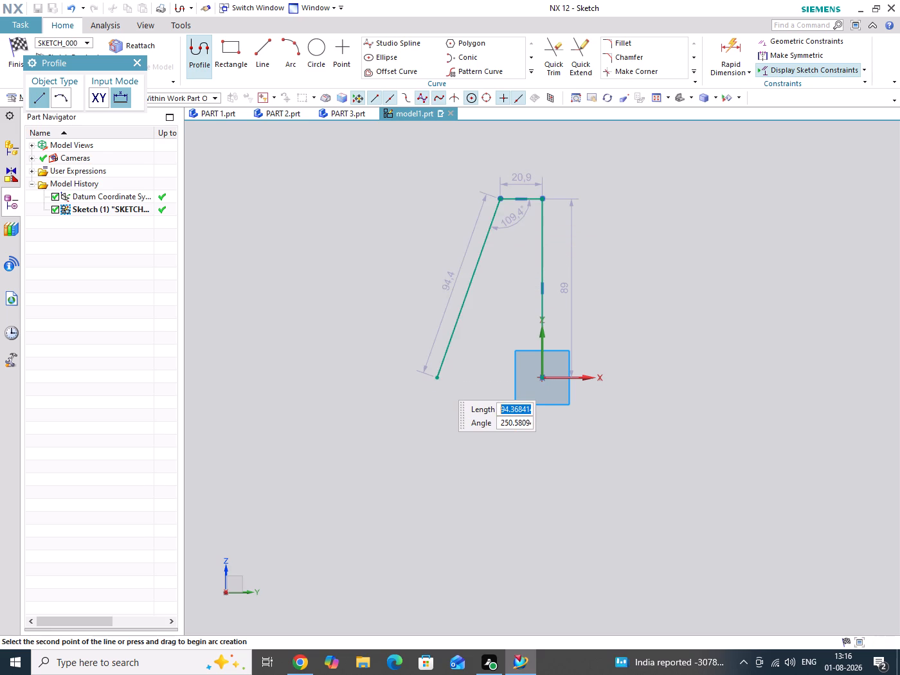
{"action": "left_click", "coordinate": [541, 379]}
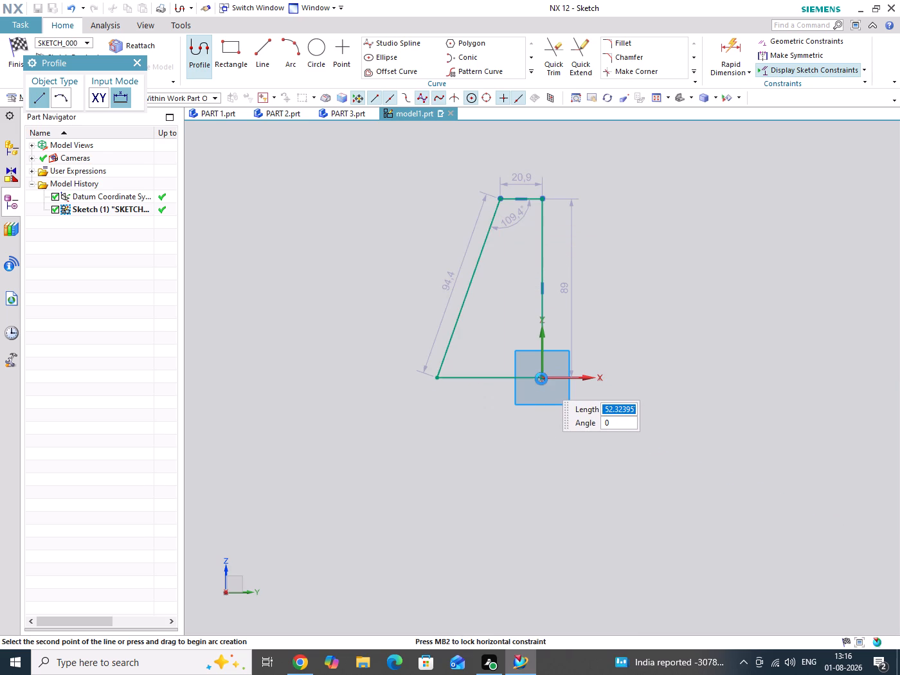
{"action": "middle_click", "coordinate": [526, 455]}
{"action": "middle_click", "coordinate": [526, 455]}
Set the profile's vertical height dimension to 160 mm.
{"action": "scroll", "coordinate": [526, 455], "scroll_direction": "down", "scroll_amount": 2}
{"action": "scroll", "coordinate": [563, 354], "scroll_direction": "up", "scroll_amount": 2}
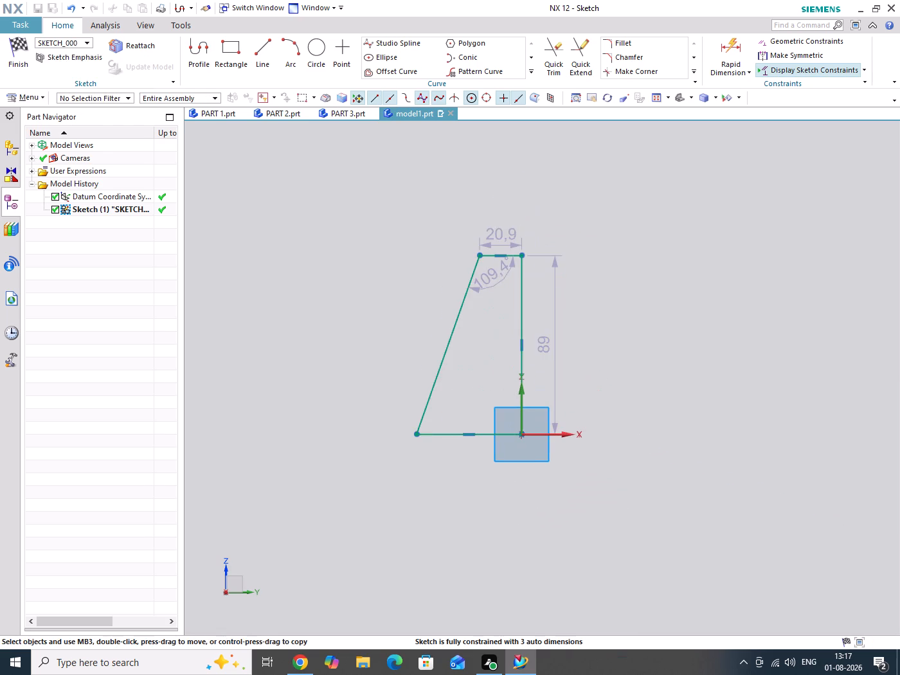
{"action": "double_click", "coordinate": [557, 355]}
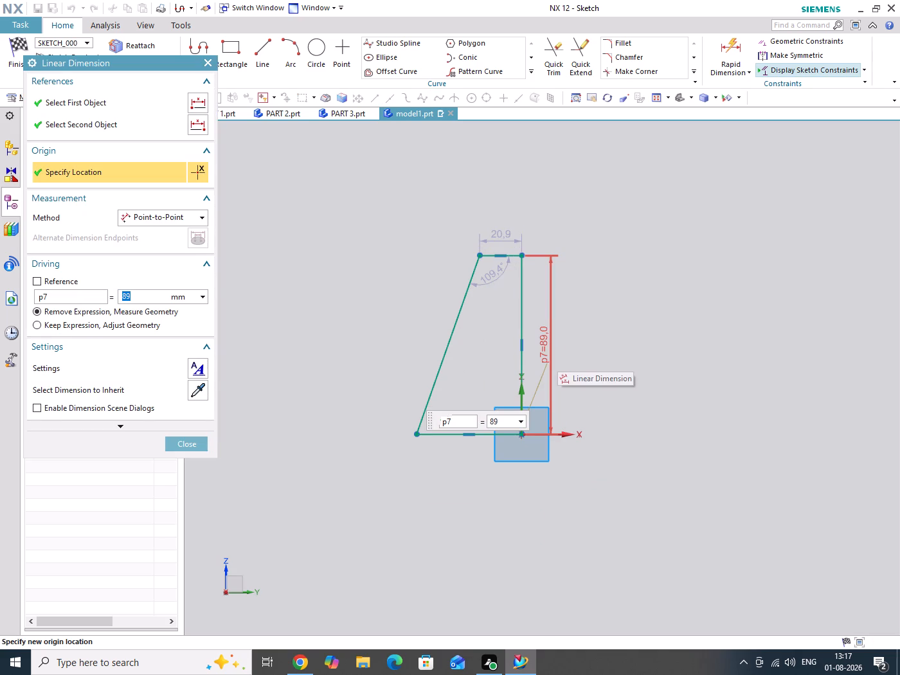
{"action": "type", "text": "160"}
{"action": "key", "text": "Return"}
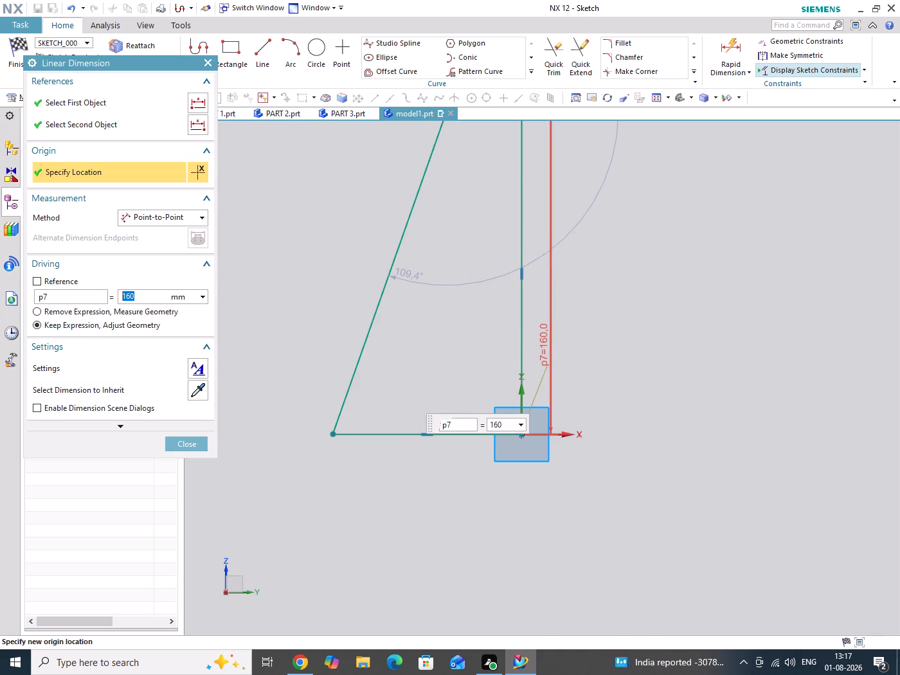
{"action": "scroll", "coordinate": [551, 359], "scroll_direction": "down", "scroll_amount": 4}
{"action": "scroll", "coordinate": [546, 288], "scroll_direction": "up", "scroll_amount": 2}
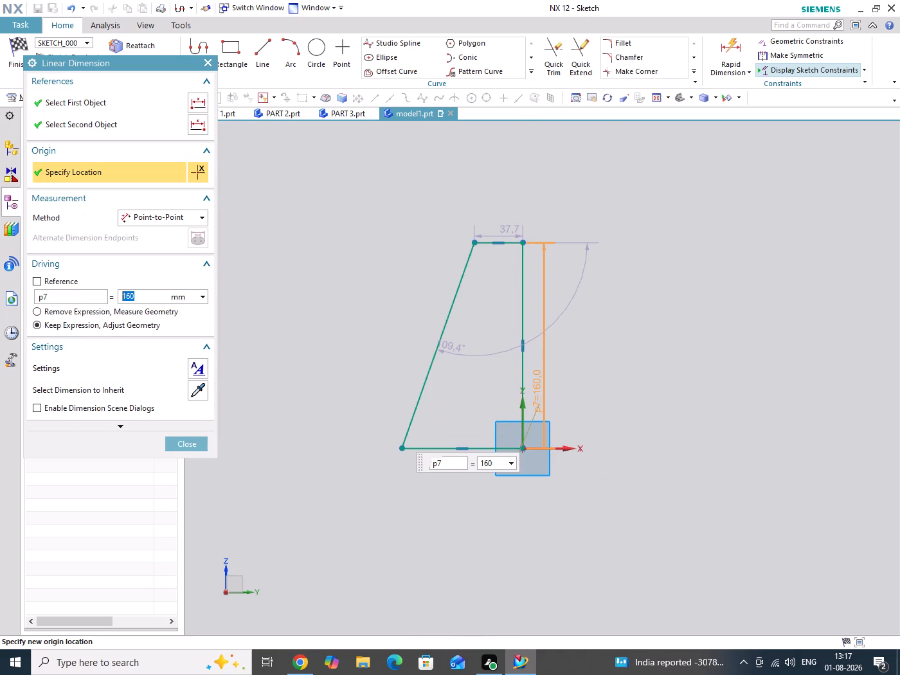
{"action": "left_click", "coordinate": [185, 450]}
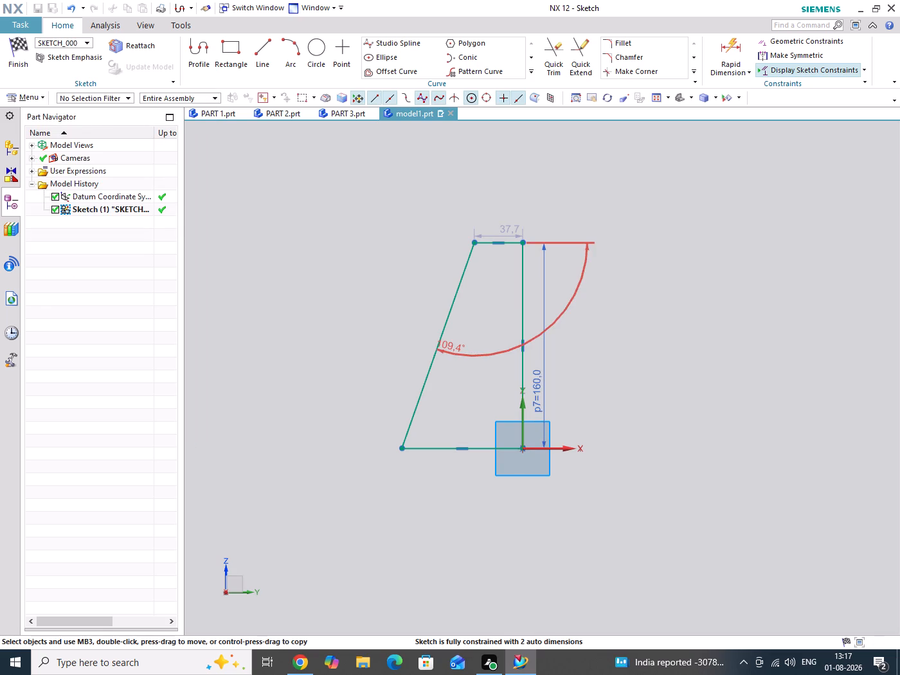
Dimension the angle between the profile's base line and slanted line as 75°.
{"action": "left_click_drag", "start_coordinate": [479, 357], "coordinate": [484, 285]}
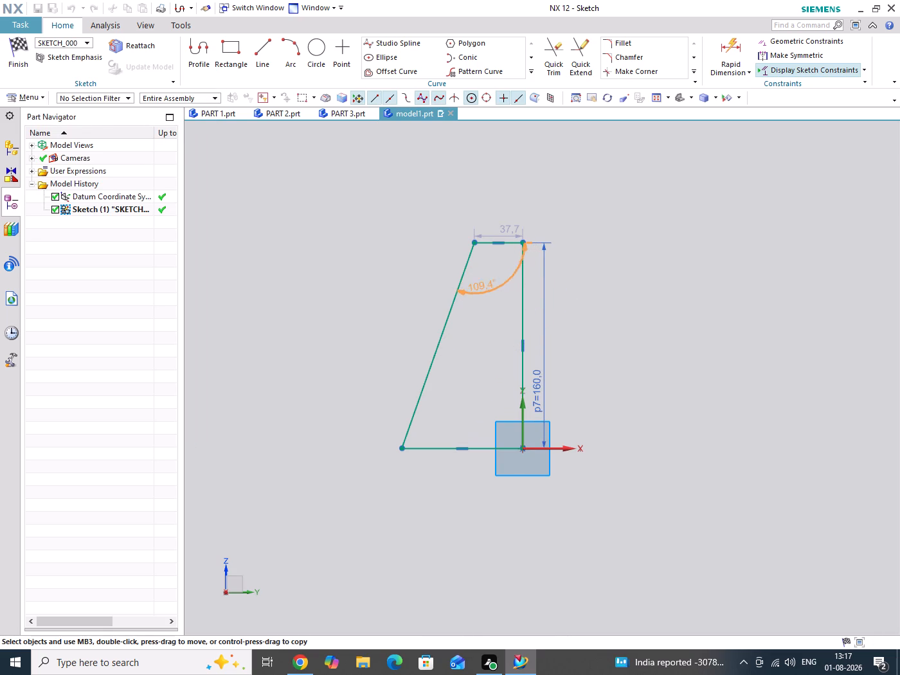
{"action": "left_click_drag", "start_coordinate": [484, 285], "coordinate": [477, 261]}
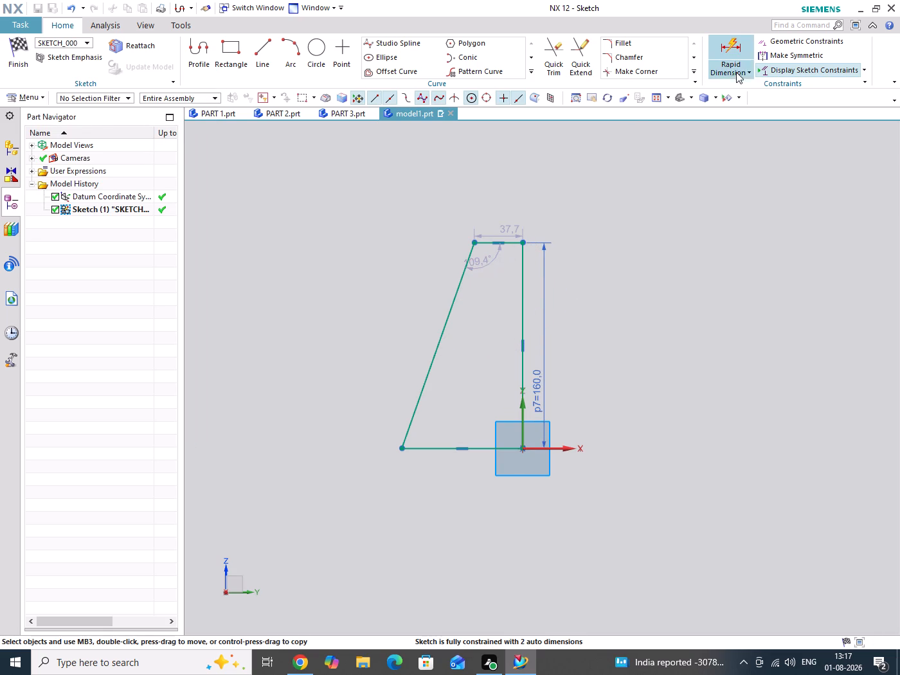
{"action": "left_click", "coordinate": [737, 52]}
{"action": "left_click", "coordinate": [417, 448]}
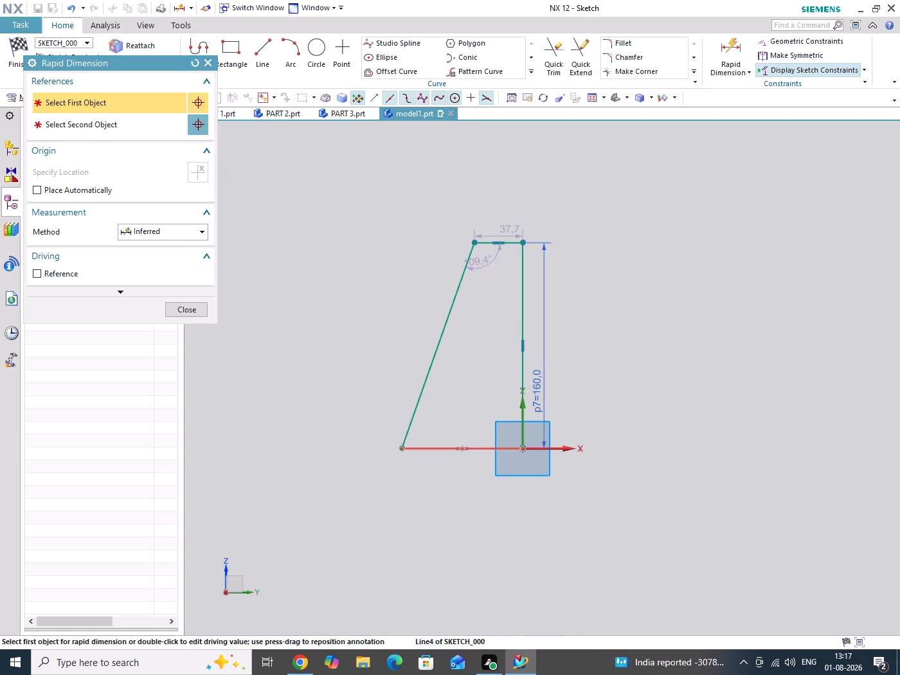
{"action": "left_click", "coordinate": [416, 413]}
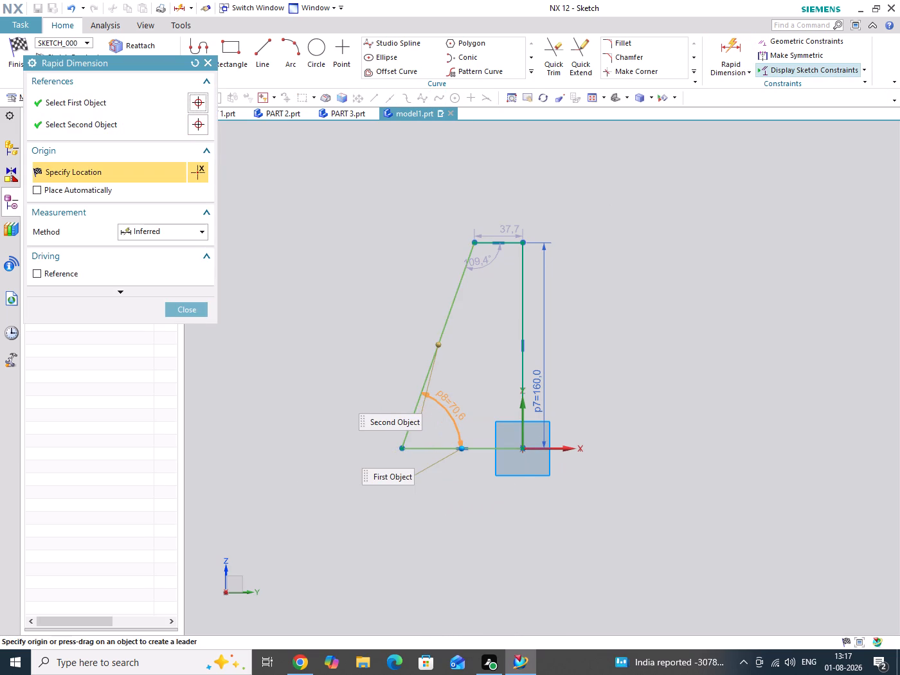
{"action": "left_click", "coordinate": [451, 404]}
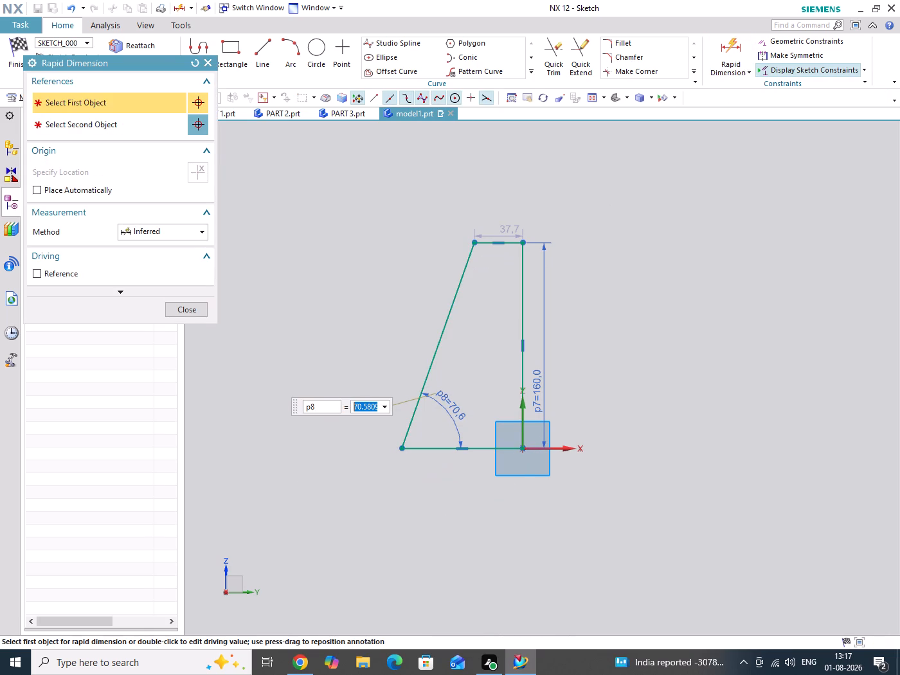
{"action": "type", "text": "75"}
{"action": "key", "text": "Return"}
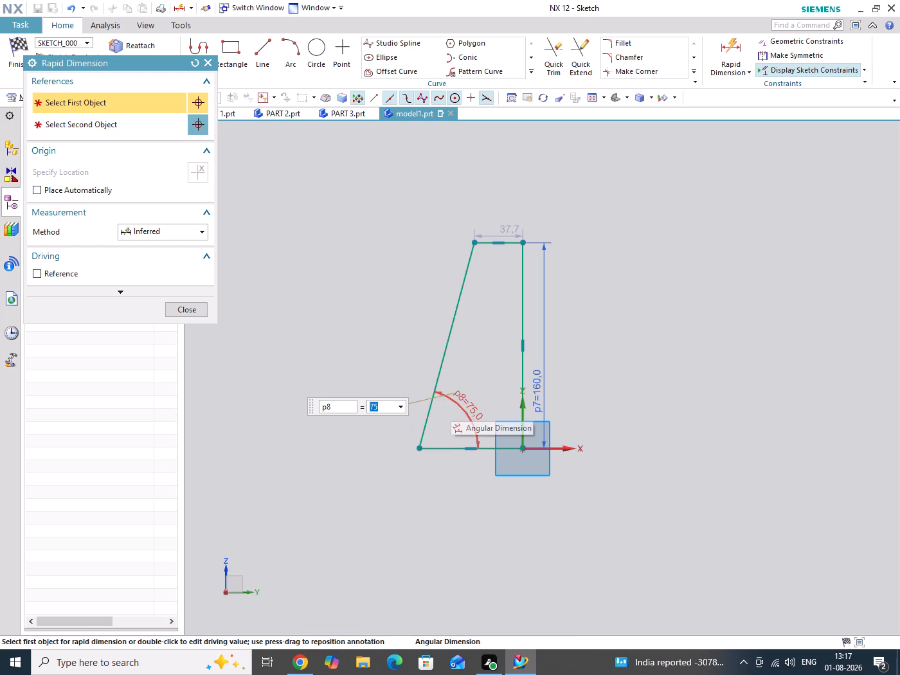
Dimension the profile's base from the origin to its outer corner as 50 mm.
{"action": "scroll", "coordinate": [521, 503], "scroll_direction": "up", "scroll_amount": 3}
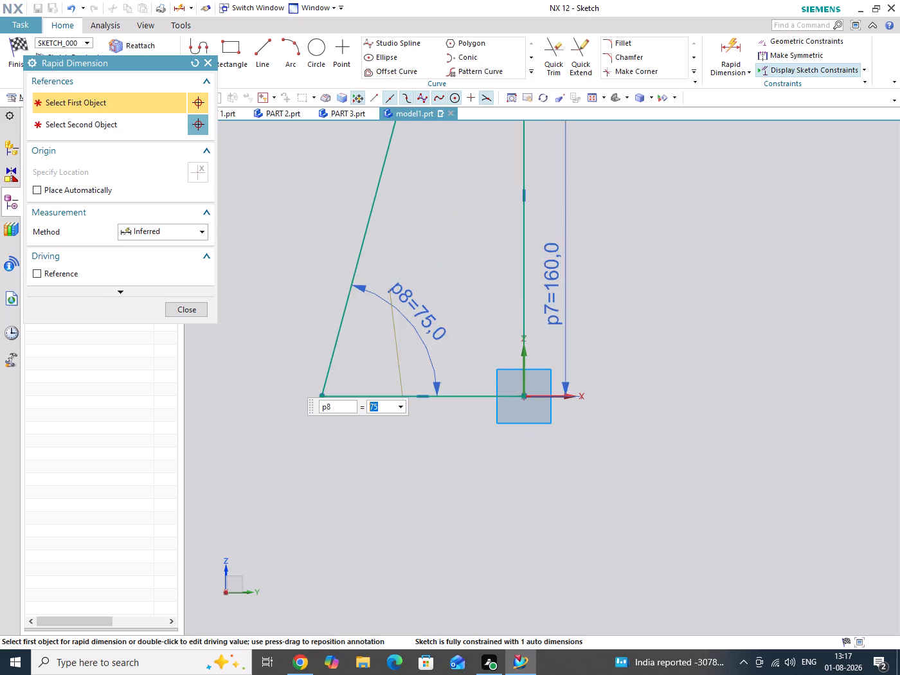
{"action": "left_click", "coordinate": [526, 398]}
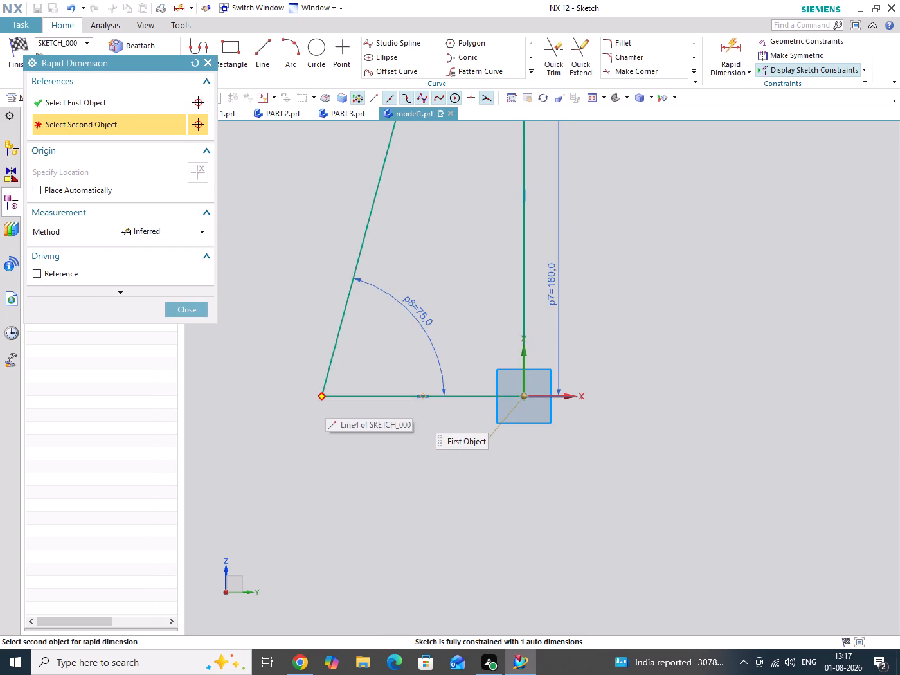
{"action": "left_click", "coordinate": [322, 398]}
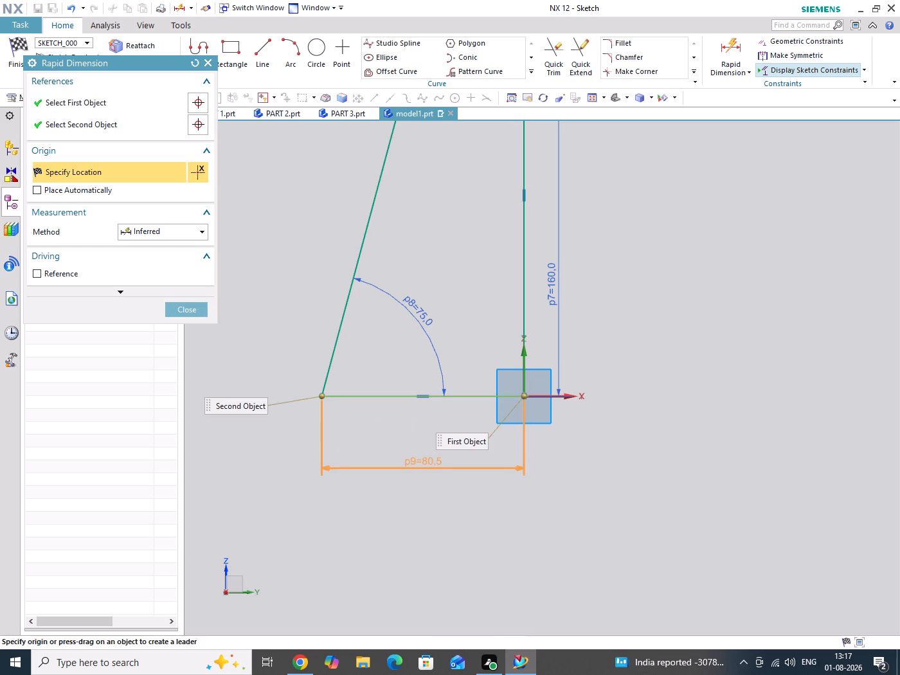
{"action": "left_click", "coordinate": [433, 461]}
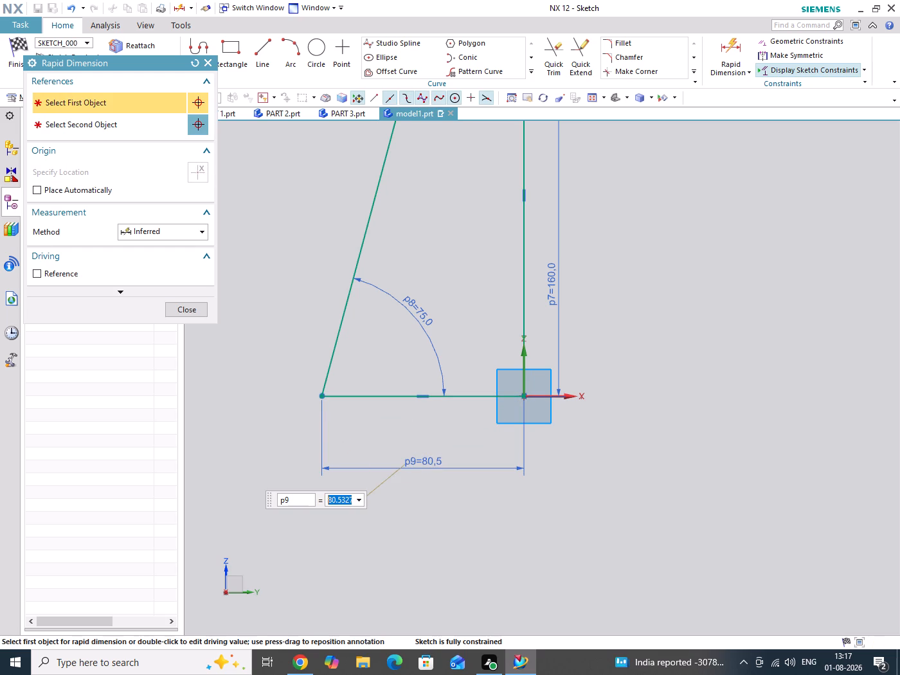
{"action": "type", "text": "50"}
{"action": "key", "text": "Return"}
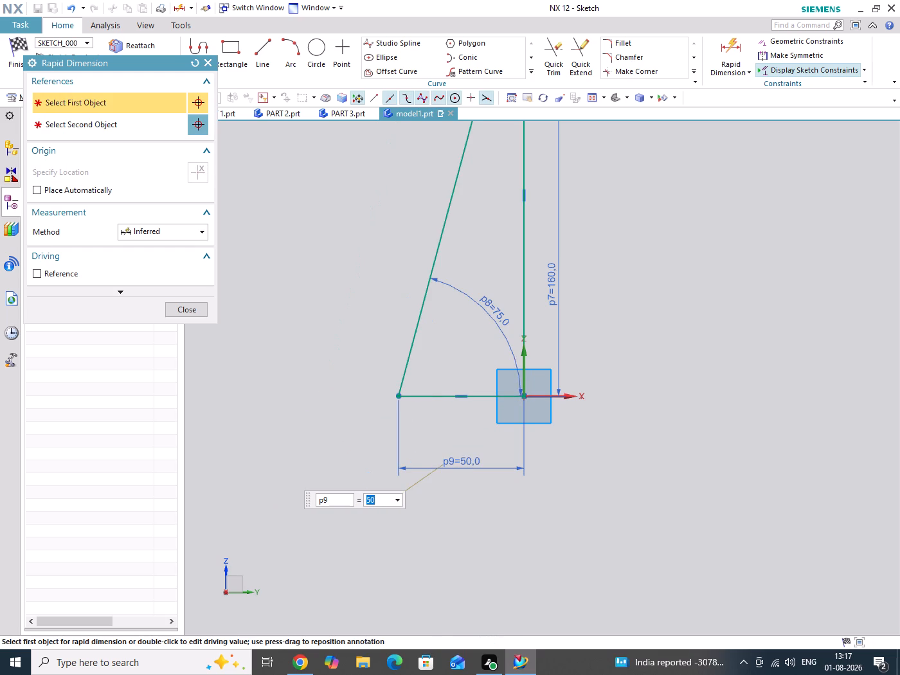
{"action": "scroll", "coordinate": [381, 465], "scroll_direction": "down", "scroll_amount": 4}
{"action": "scroll", "coordinate": [476, 334], "scroll_direction": "up", "scroll_amount": 2}
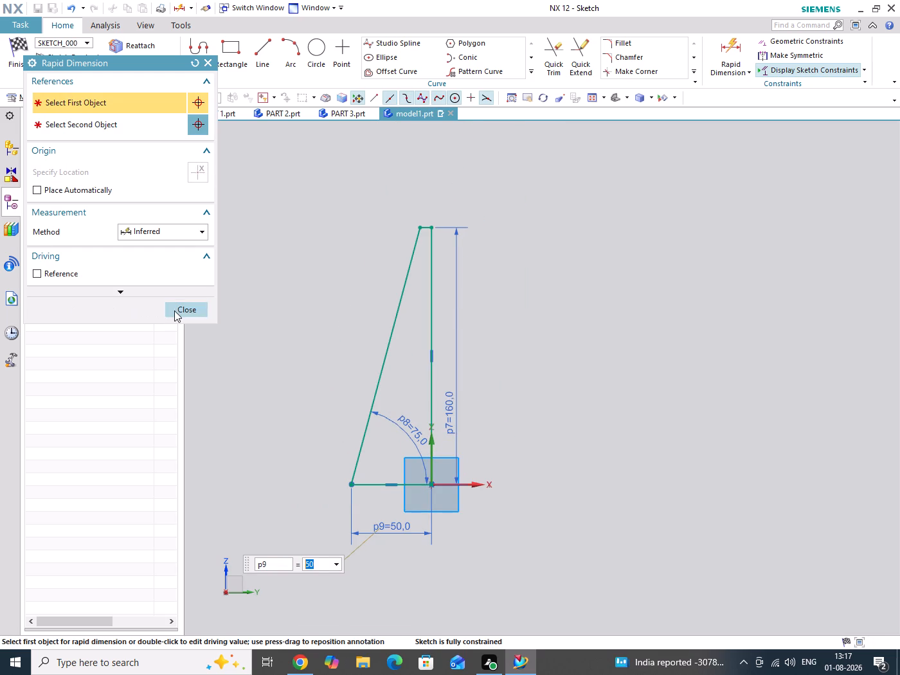
{"action": "left_click", "coordinate": [174, 310]}
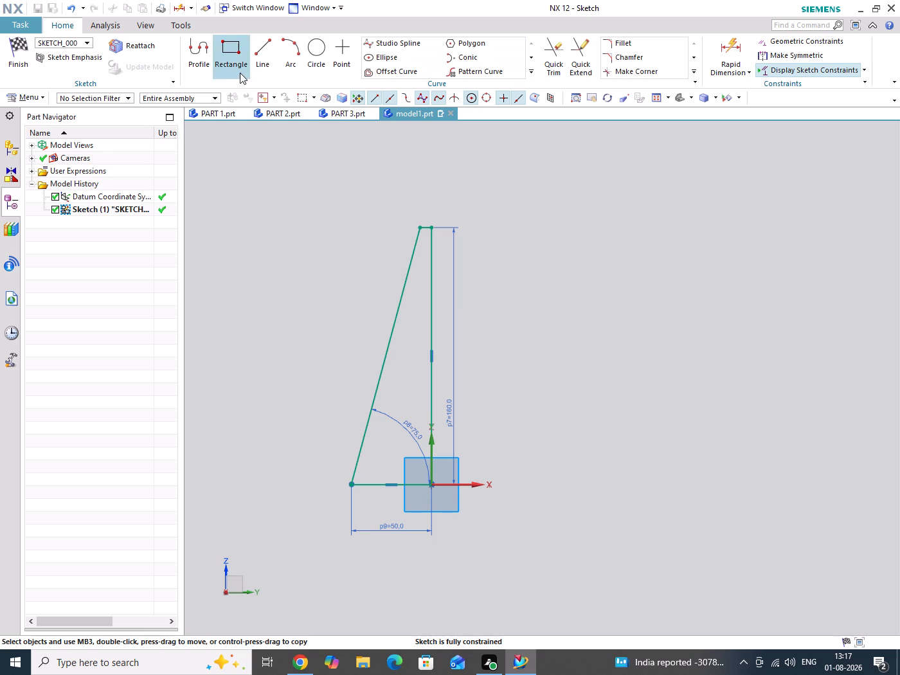
Chamfer the profile's corner at the origin with the Offset and Angle option, using 10 mm and 45°.
{"action": "left_click", "coordinate": [608, 57]}
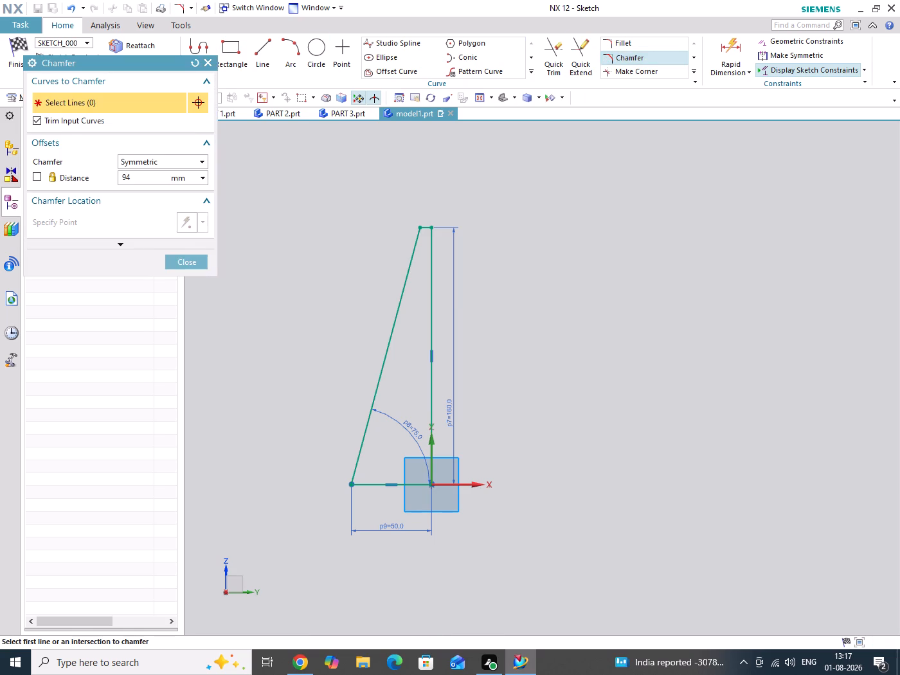
{"action": "left_click", "coordinate": [147, 164]}
{"action": "left_click", "coordinate": [132, 198]}
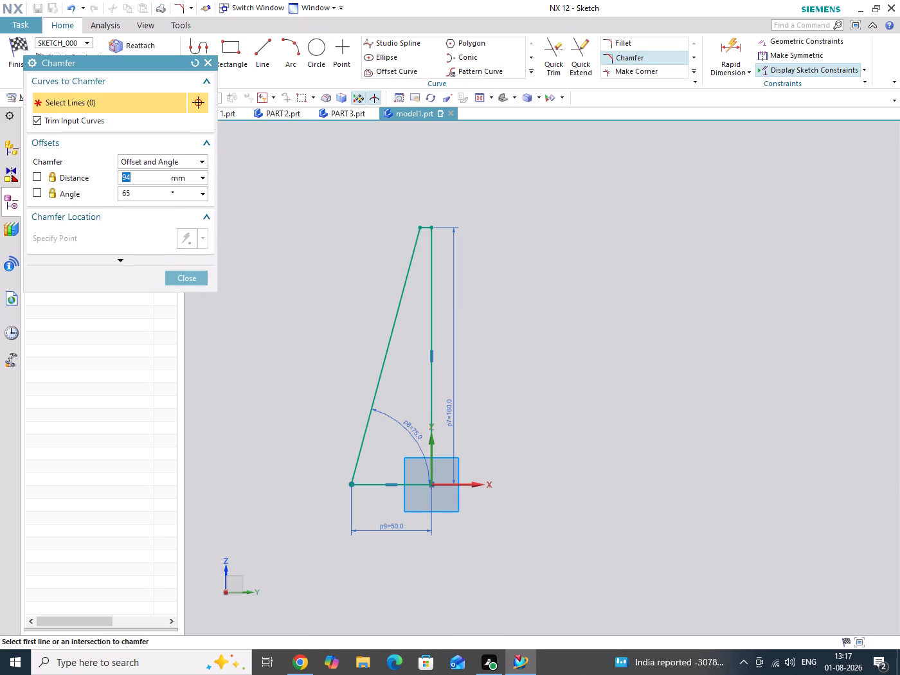
{"action": "type", "text": "10"}
{"action": "key", "text": "Return"}
{"action": "type", "text": "45"}
{"action": "key", "text": "Return"}
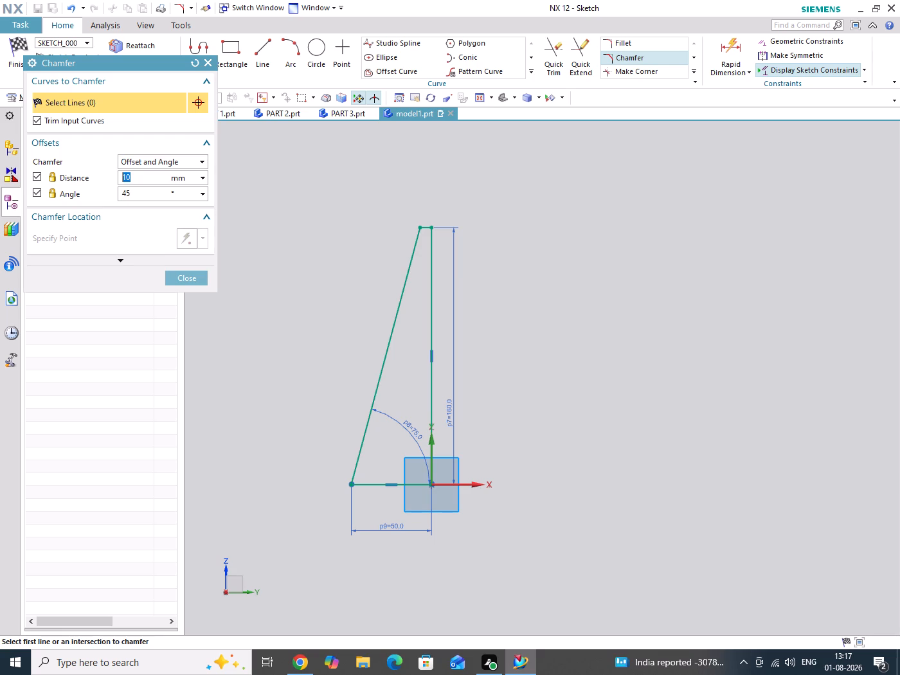
{"action": "scroll", "coordinate": [429, 608], "scroll_direction": "up", "scroll_amount": 4}
{"action": "scroll", "coordinate": [476, 289], "scroll_direction": "up", "scroll_amount": 3}
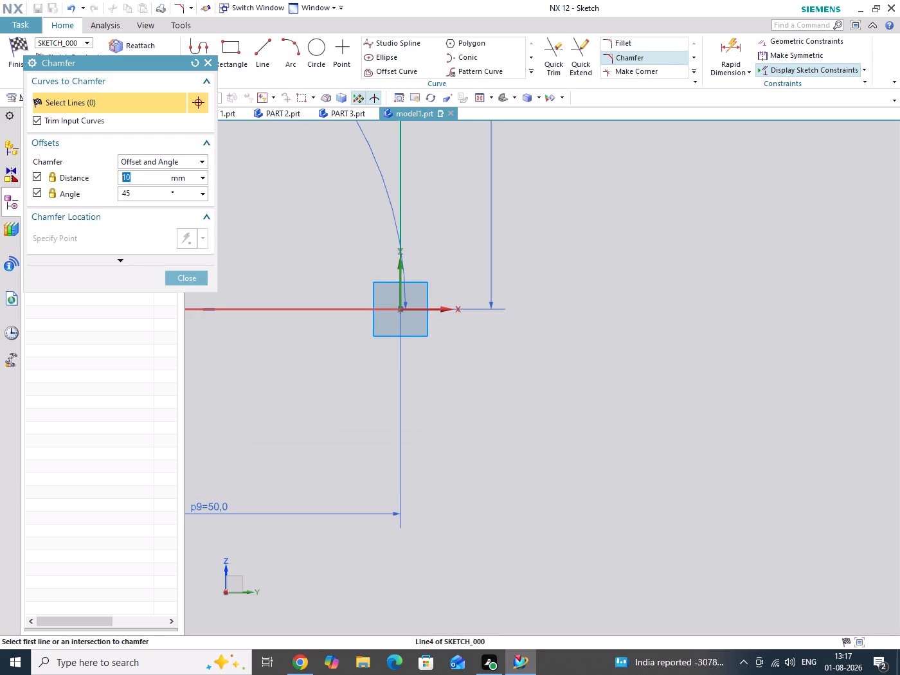
{"action": "left_click", "coordinate": [332, 303]}
{"action": "left_click", "coordinate": [401, 203]}
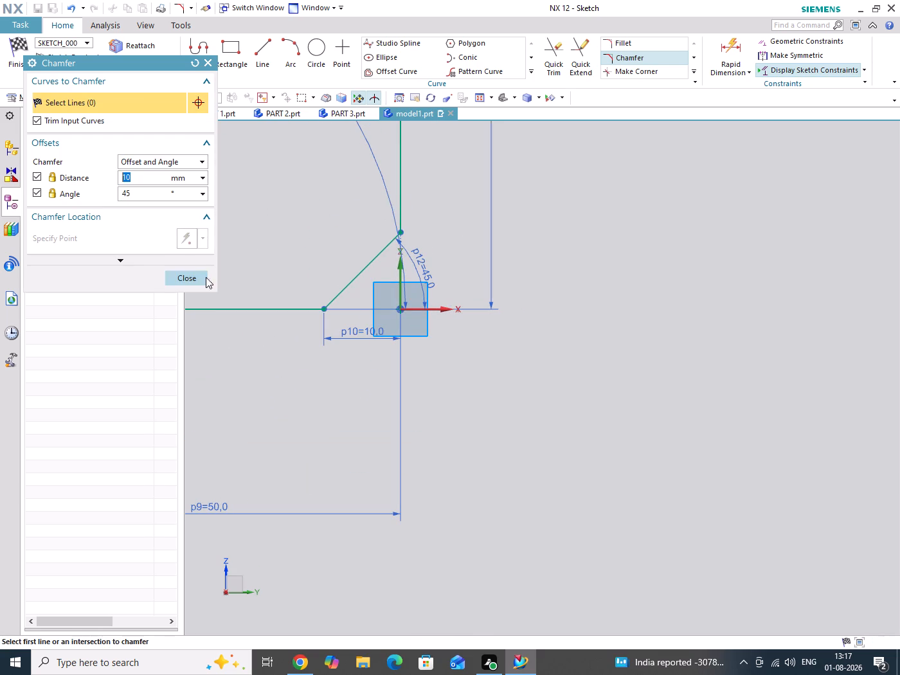
{"action": "left_click", "coordinate": [196, 280]}
Finish the sketch and extrude the profile 15 mm in the reversed direction as a solid.
{"action": "scroll", "coordinate": [573, 388], "scroll_direction": "down", "scroll_amount": 8}
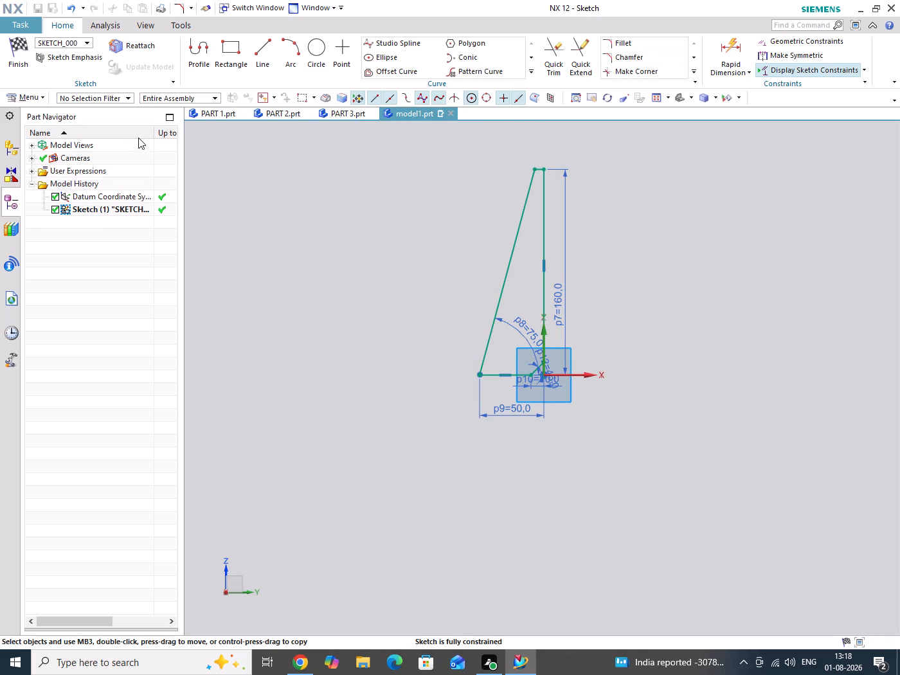
{"action": "left_click", "coordinate": [26, 66]}
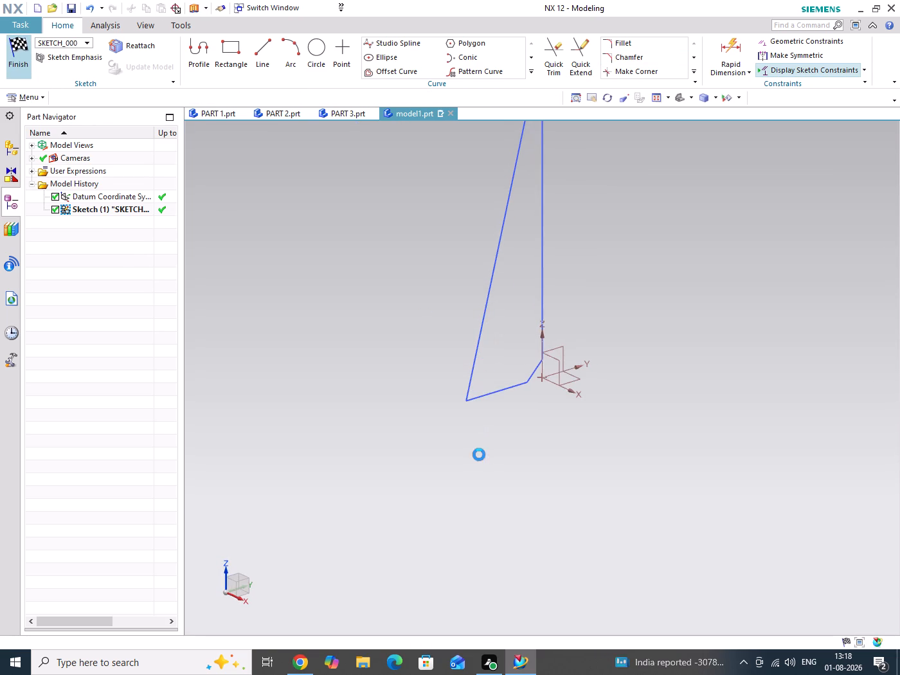
{"action": "scroll", "coordinate": [516, 460], "scroll_direction": "down", "scroll_amount": 4}
{"action": "scroll", "coordinate": [571, 401], "scroll_direction": "down", "scroll_amount": 2}
{"action": "scroll", "coordinate": [597, 348], "scroll_direction": "up", "scroll_amount": 1}
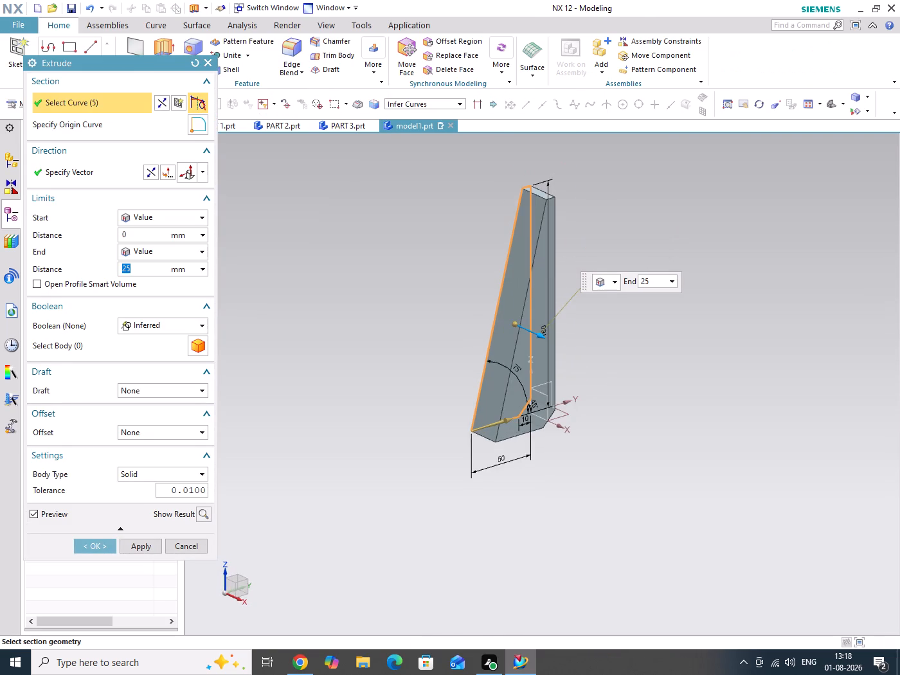
{"action": "scroll", "coordinate": [568, 386], "scroll_direction": "down", "scroll_amount": 2}
{"action": "scroll", "coordinate": [595, 354], "scroll_direction": "up", "scroll_amount": 1}
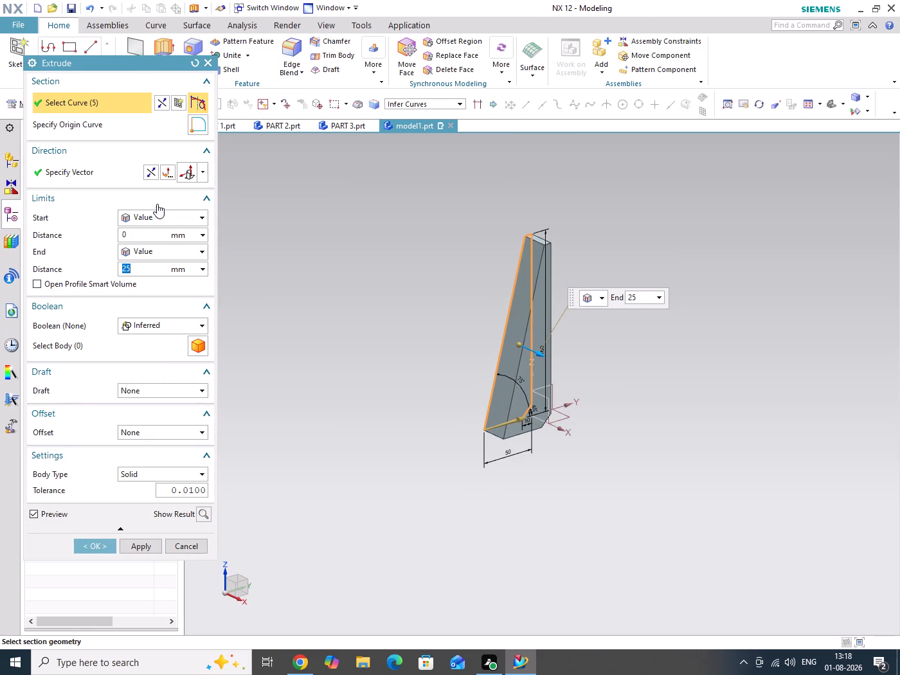
{"action": "left_click", "coordinate": [152, 175]}
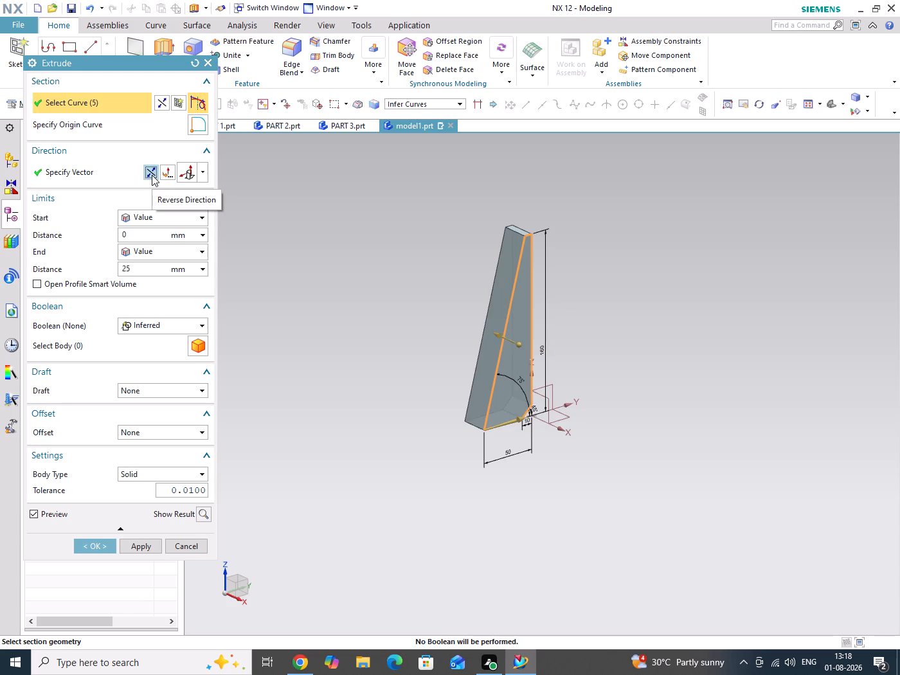
{"action": "double_click", "coordinate": [139, 269]}
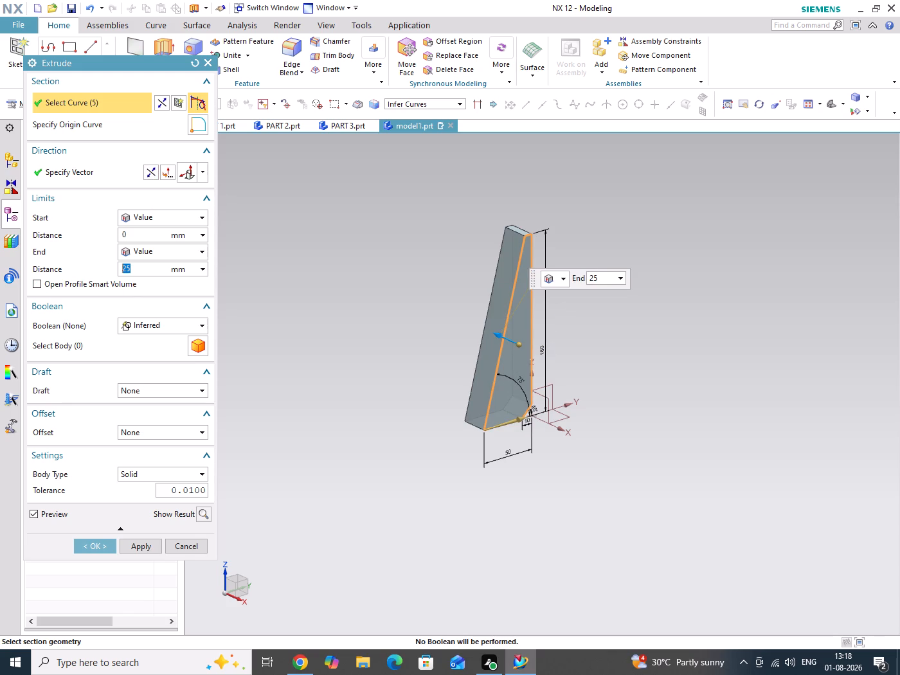
{"action": "type", "text": "15"}
{"action": "key", "text": "Return"}
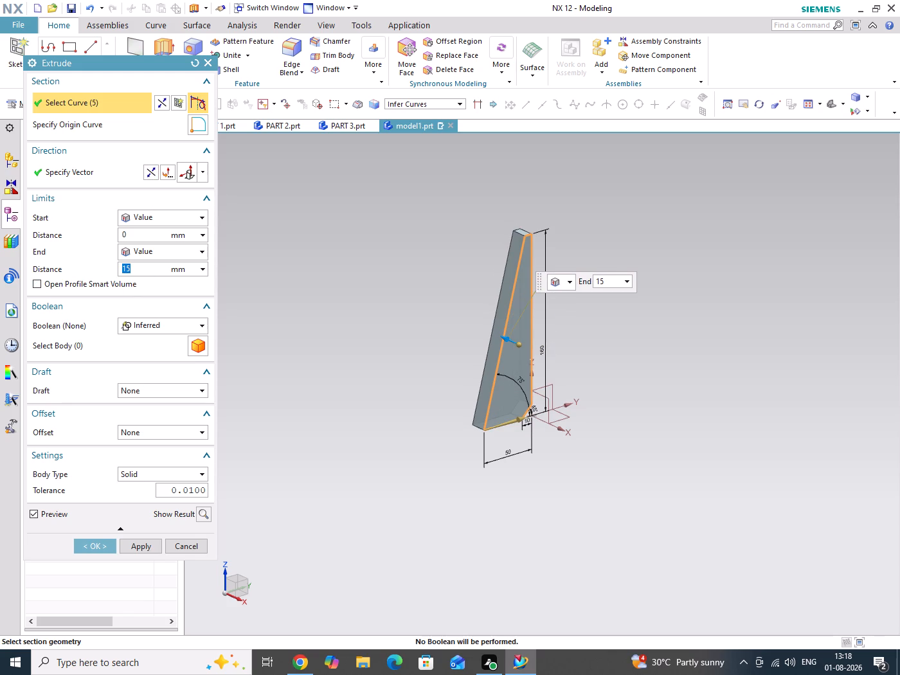
{"action": "left_click", "coordinate": [98, 548]}
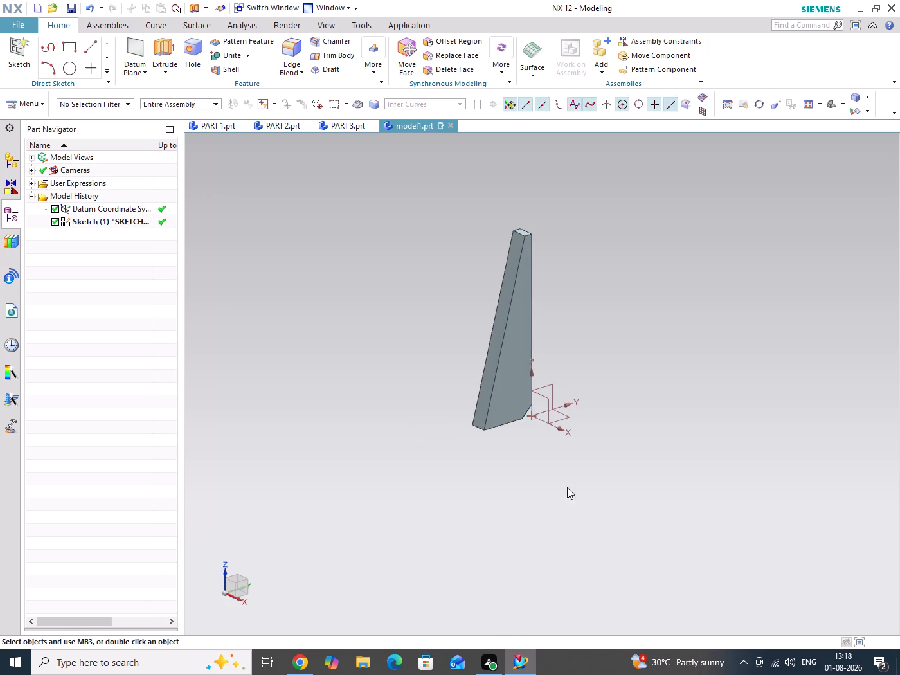
Hide the datum coordinate system.
{"action": "left_click", "coordinate": [563, 419]}
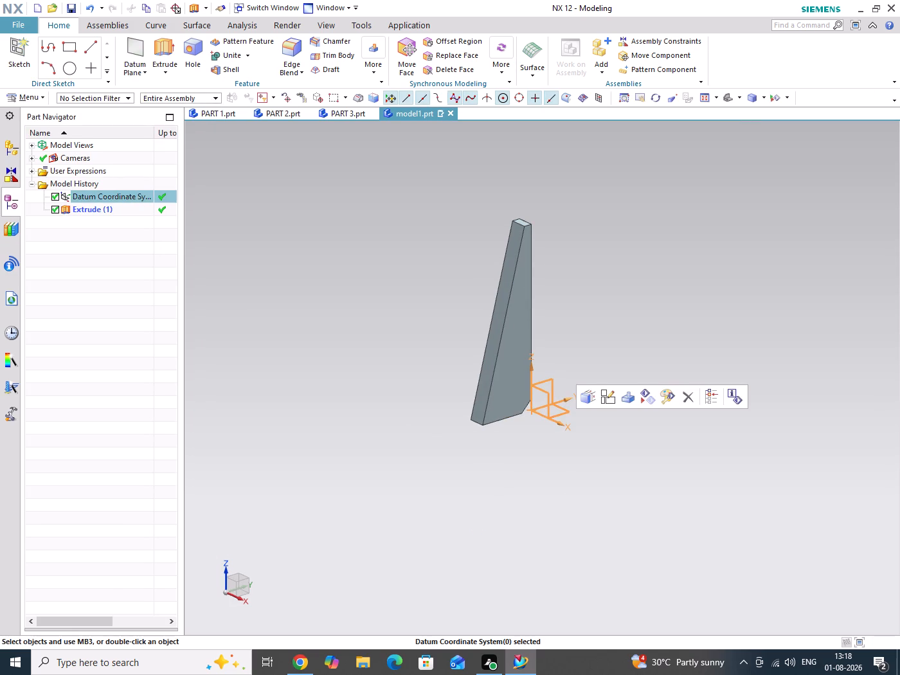
{"action": "left_click", "coordinate": [645, 400]}
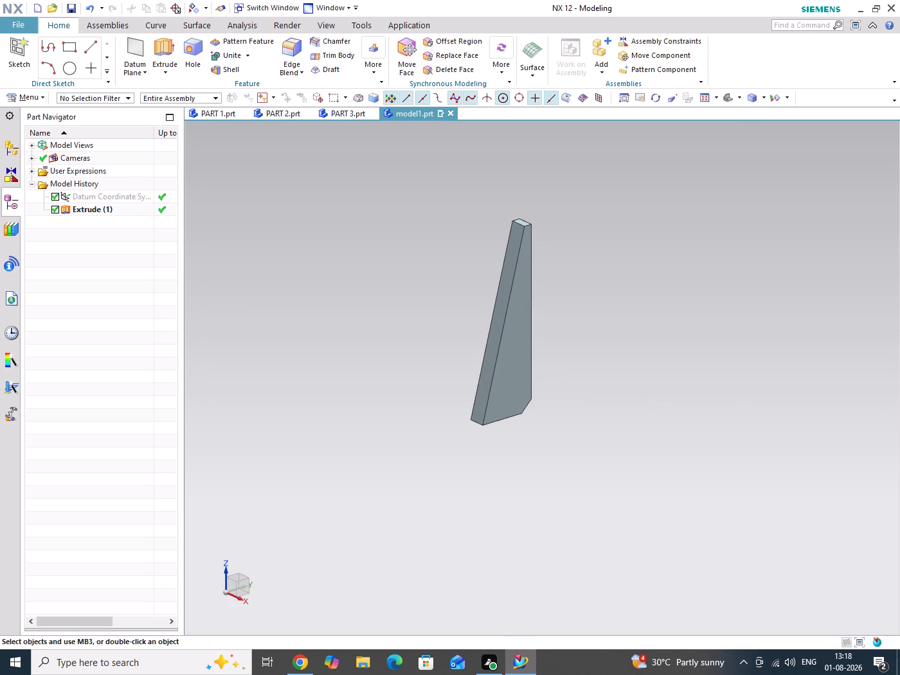
Save the part under the name PART 4 in the TRIANGULAR folder.
{"action": "key", "text": "ctrl+s"}
{"action": "left_click", "coordinate": [575, 278]}
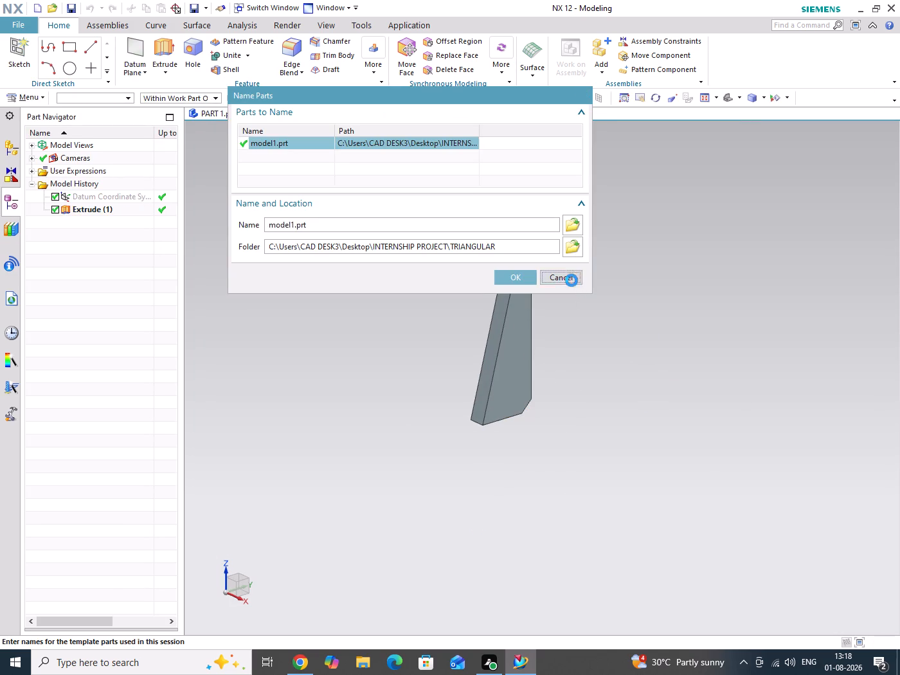
{"action": "left_click", "coordinate": [16, 26]}
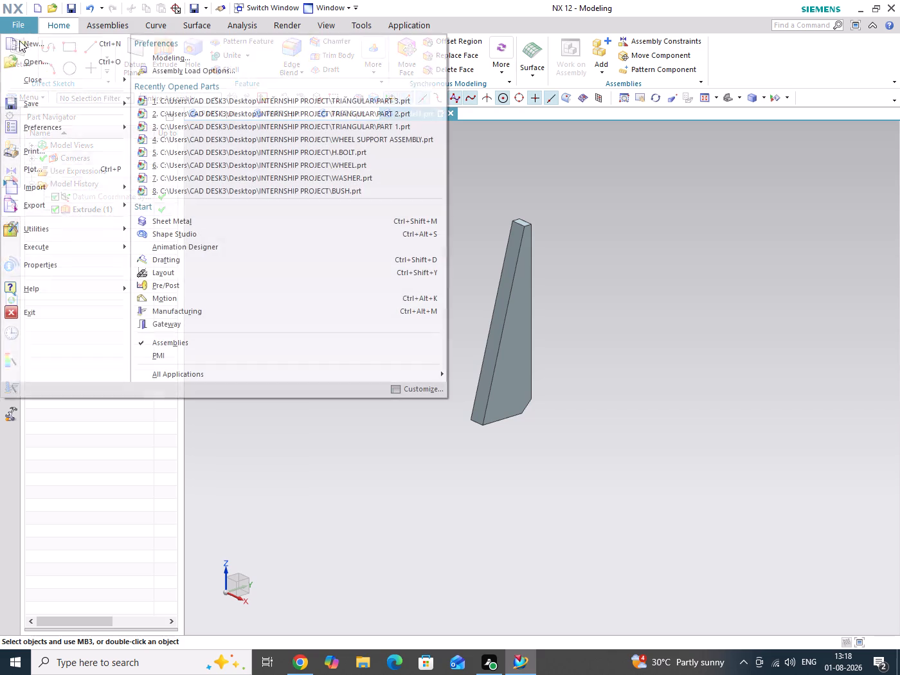
{"action": "left_click", "coordinate": [37, 107]}
{"action": "left_click", "coordinate": [204, 120]}
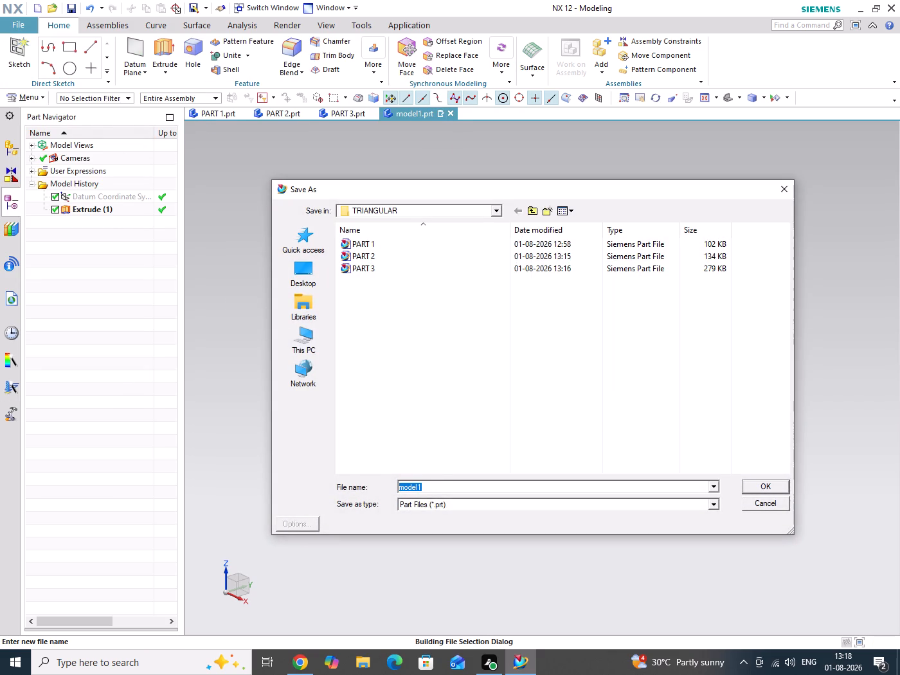
{"action": "type", "text": "PART"}
{"action": "key", "text": "space"}
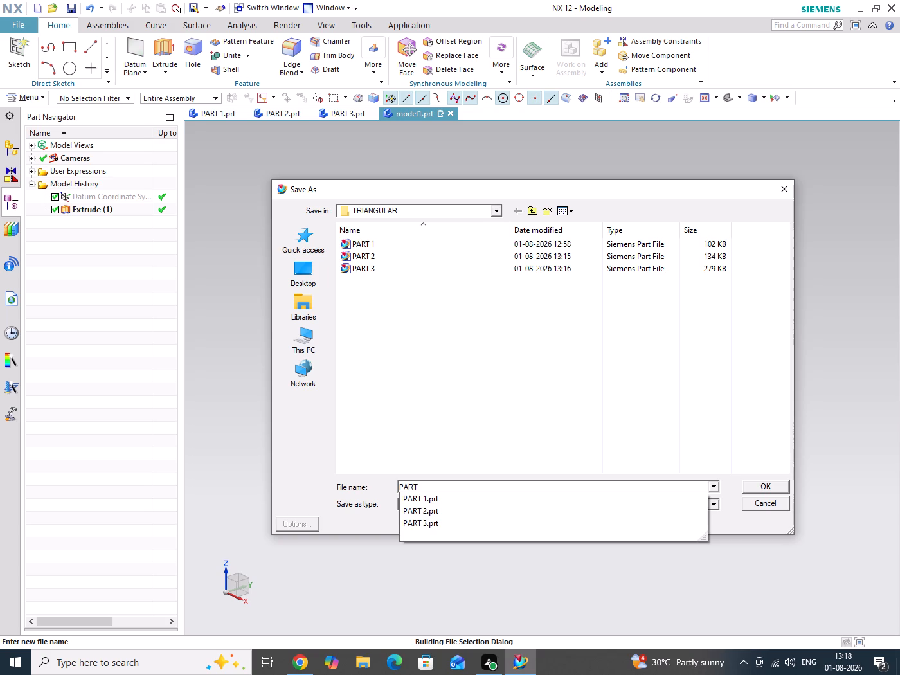
{"action": "key", "text": "4"}
{"action": "key", "text": "Return"}
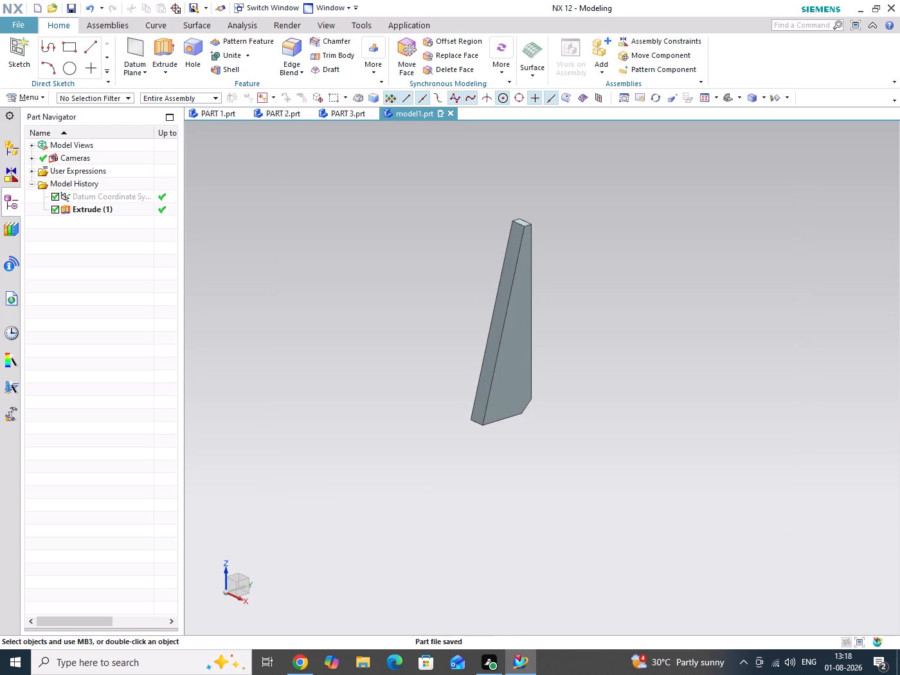
{"action": "left_click_drag", "start_coordinate": [387, 361], "coordinate": [402, 483]}
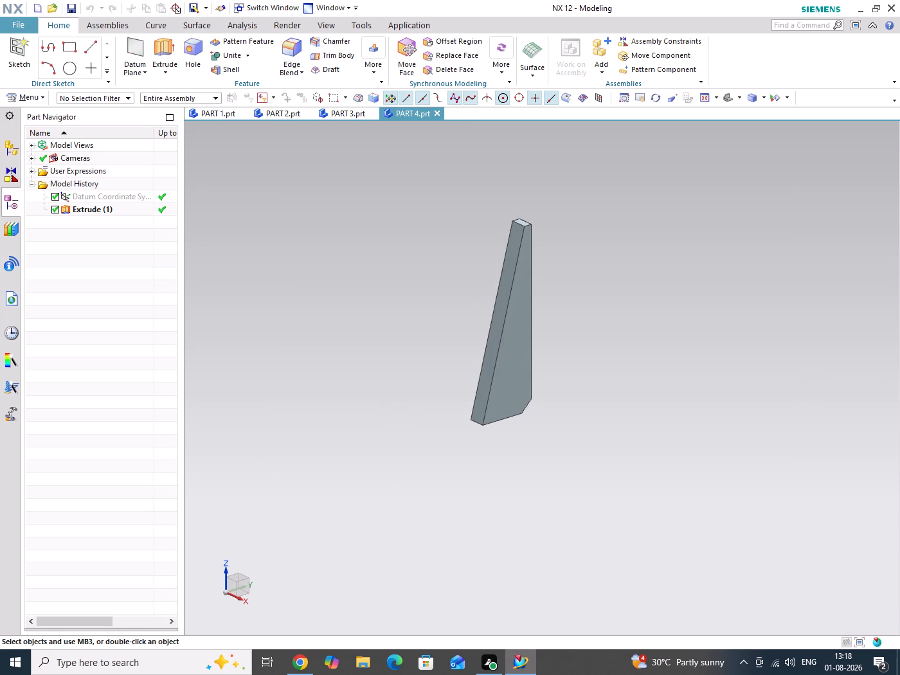
Assign the Medium Olive feature color to the extruded body.
{"action": "right_click", "coordinate": [518, 369]}
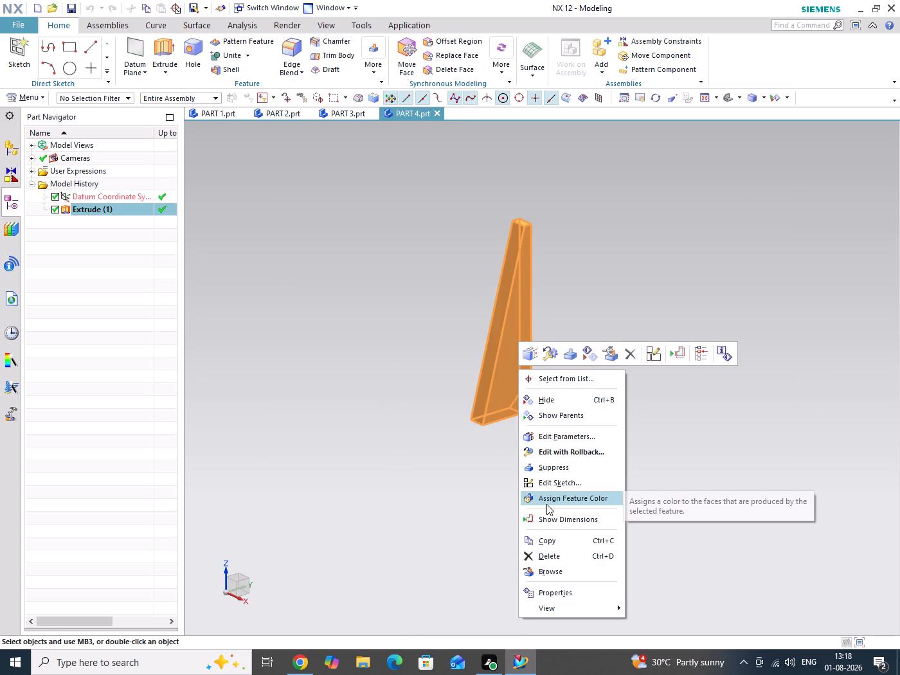
{"action": "left_click", "coordinate": [546, 504]}
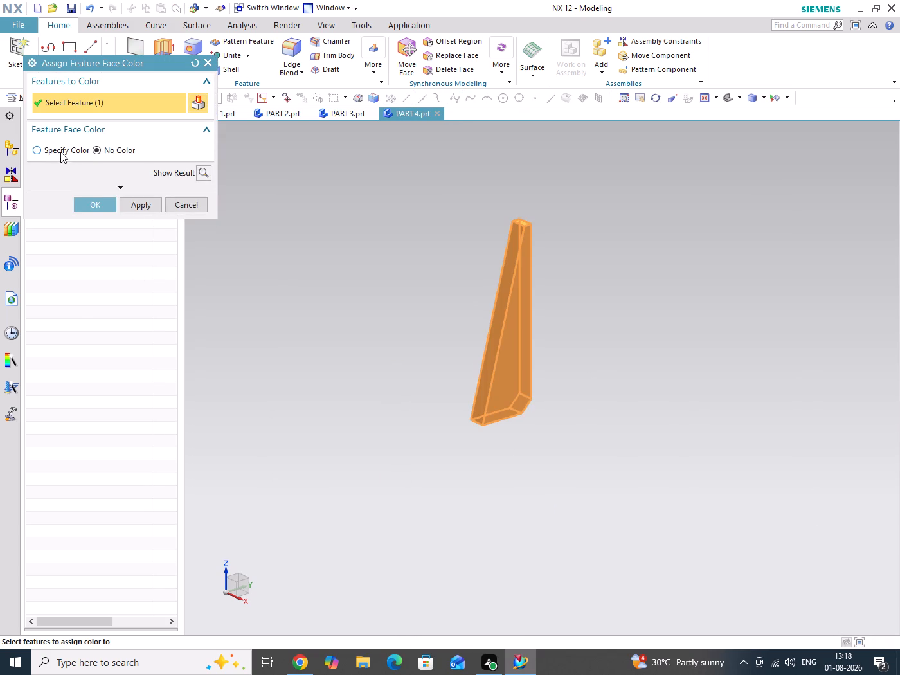
{"action": "left_click", "coordinate": [60, 152]}
{"action": "left_click", "coordinate": [197, 168]}
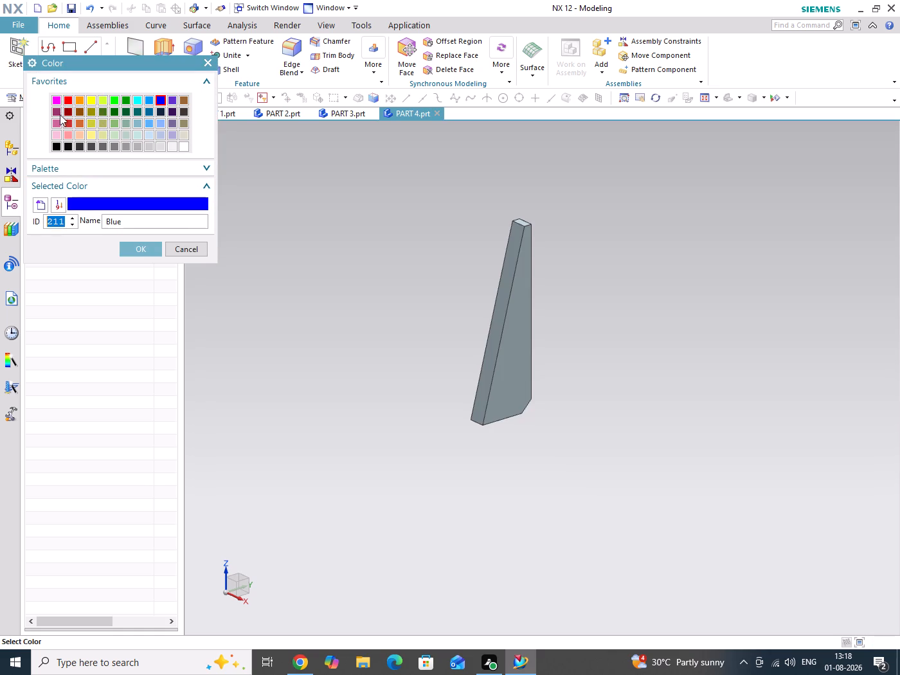
{"action": "left_click", "coordinate": [91, 124]}
{"action": "left_click", "coordinate": [139, 246]}
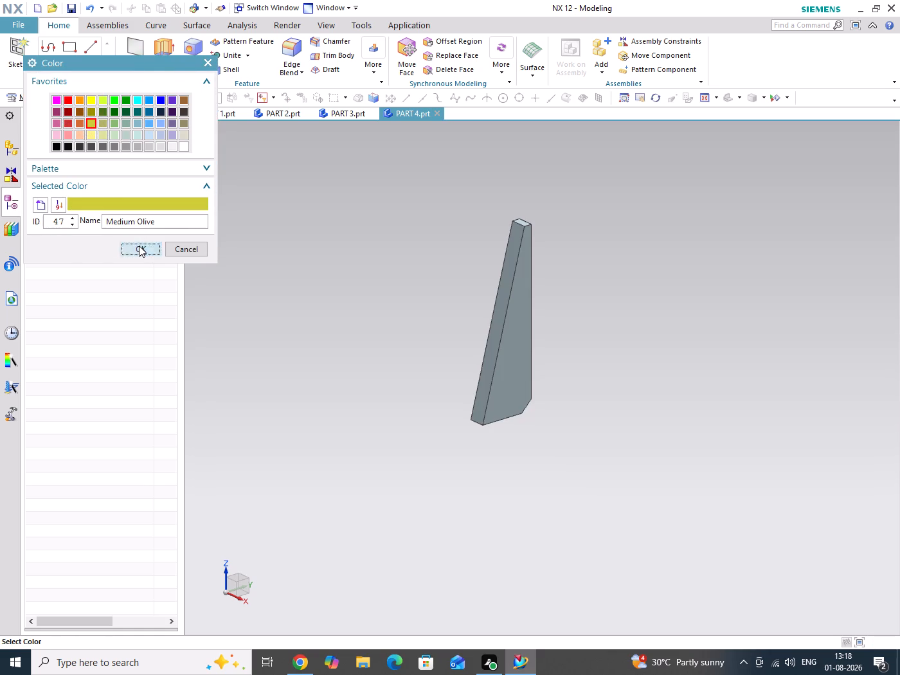
{"action": "left_click", "coordinate": [91, 225]}
{"action": "left_click_drag", "start_coordinate": [332, 289], "coordinate": [370, 408]}
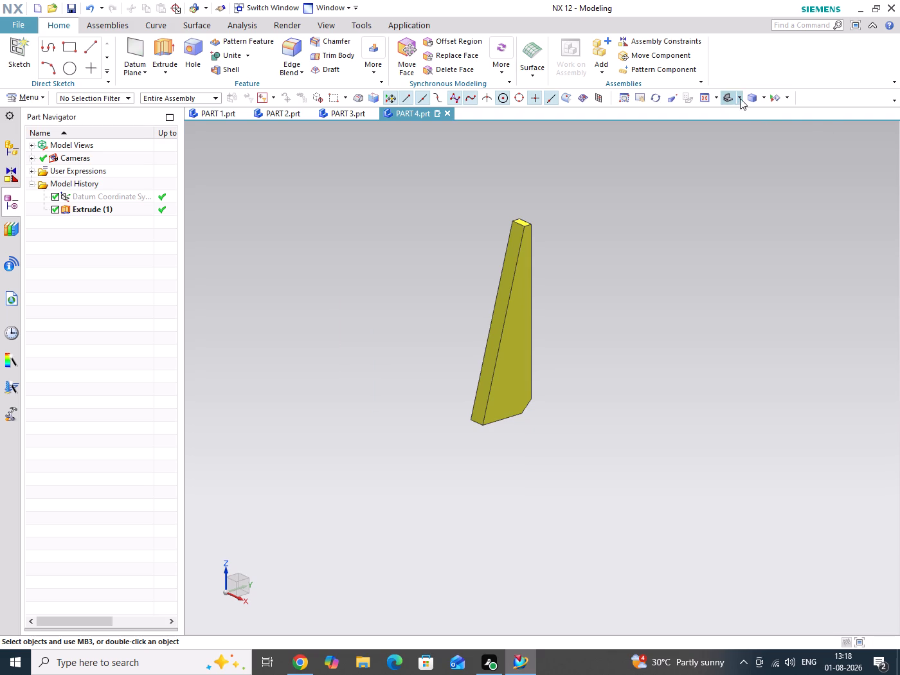
Change the rendering style so the part is shaded without edges.
{"action": "left_click", "coordinate": [764, 97]}
{"action": "left_click", "coordinate": [764, 132]}
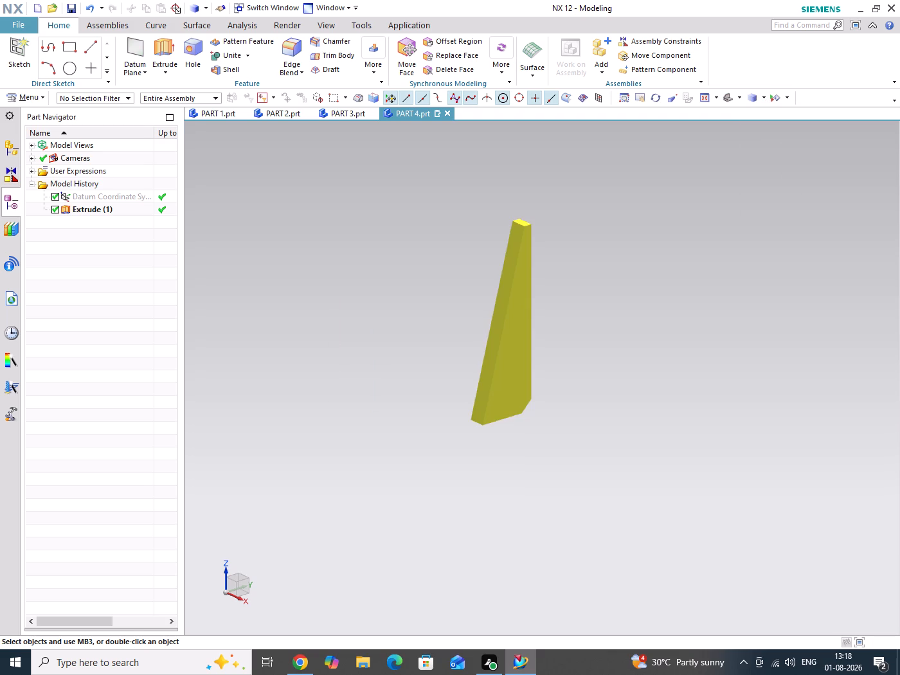
{"action": "left_click_drag", "start_coordinate": [696, 197], "coordinate": [706, 288]}
Save the recolored PART 4.
{"action": "key", "text": "ctrl+s"}
{"action": "left_click_drag", "start_coordinate": [603, 264], "coordinate": [613, 388]}
{"action": "scroll", "coordinate": [632, 248], "scroll_direction": "up", "scroll_amount": 2}
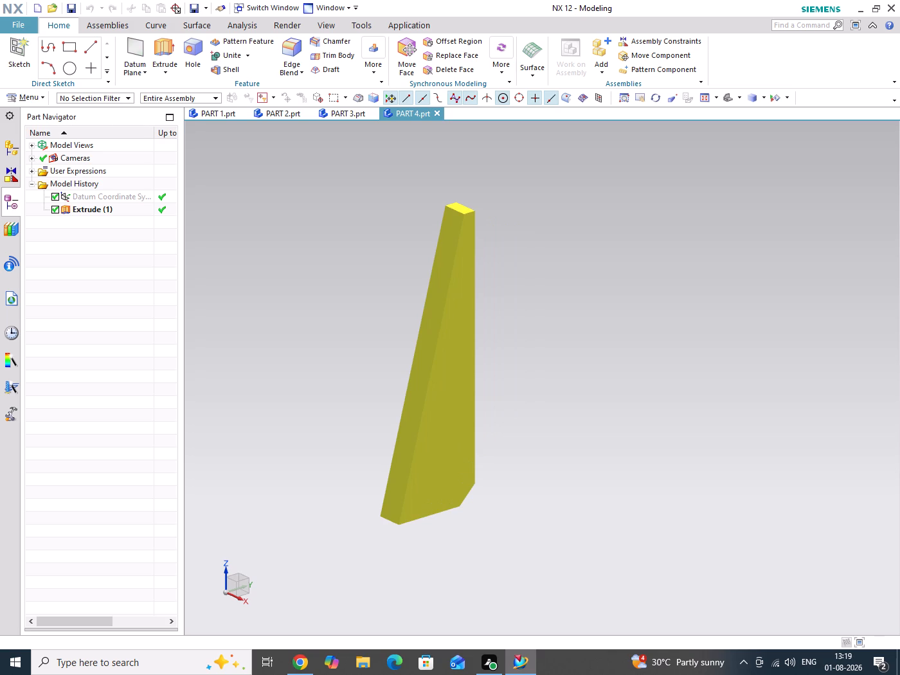
{"action": "left_click_drag", "start_coordinate": [599, 269], "coordinate": [636, 449]}
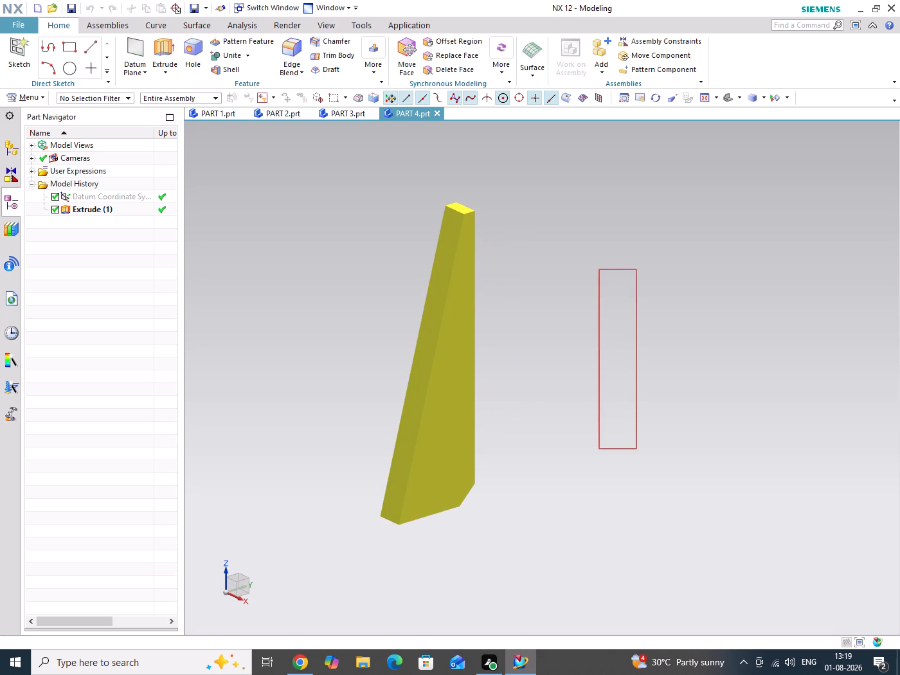
Create a new part in the TRIANGULAR folder from the Model template in millimetres.
{"action": "left_click", "coordinate": [35, 8]}
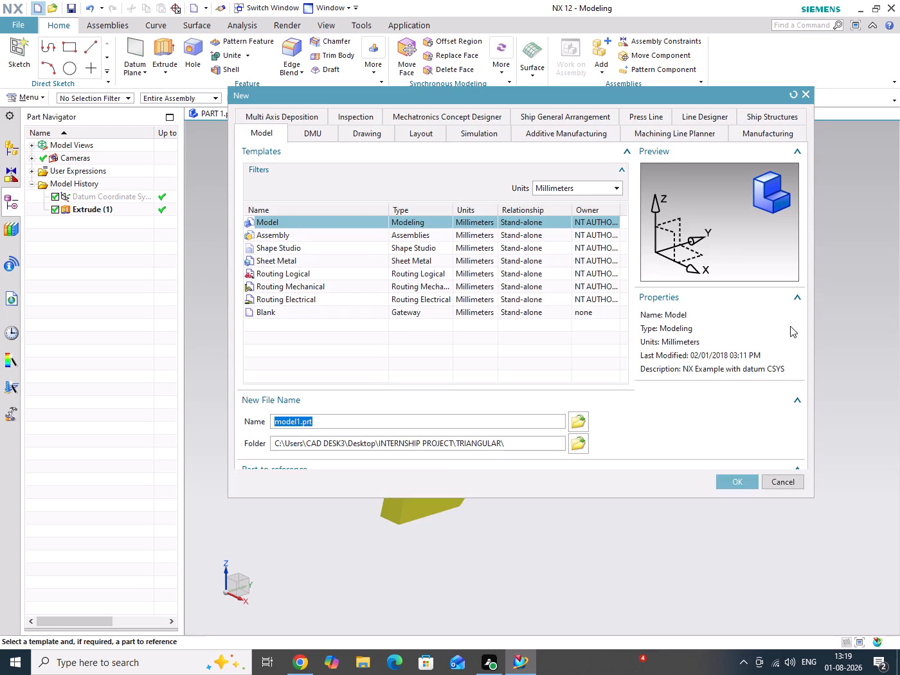
{"action": "left_click", "coordinate": [750, 530]}
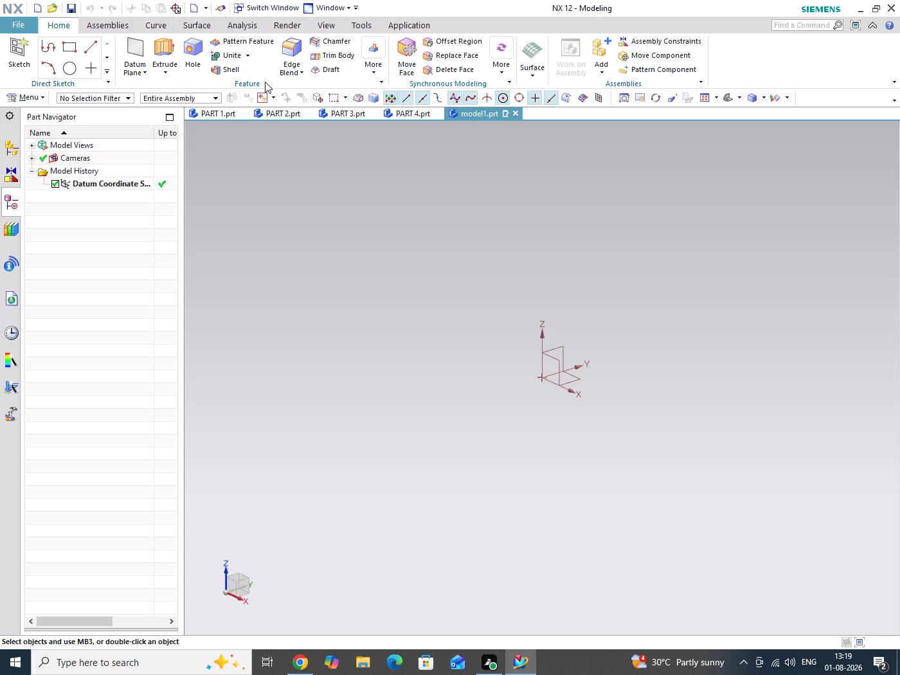
Start a Revolve feature and open its section sketch on the XZ plane of the datum coordinate system.
{"action": "left_click", "coordinate": [168, 76]}
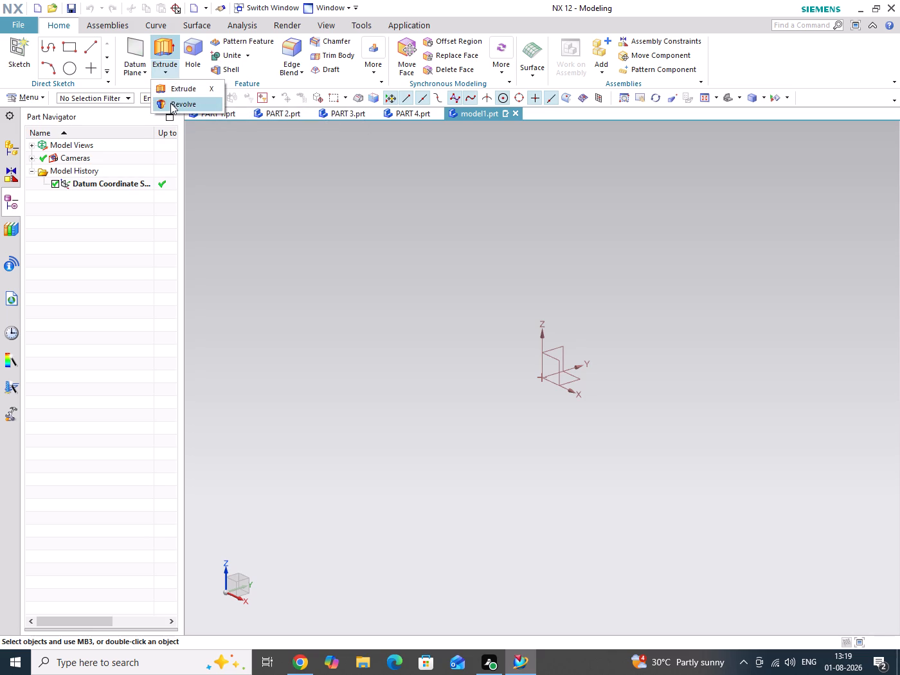
{"action": "left_click", "coordinate": [170, 104]}
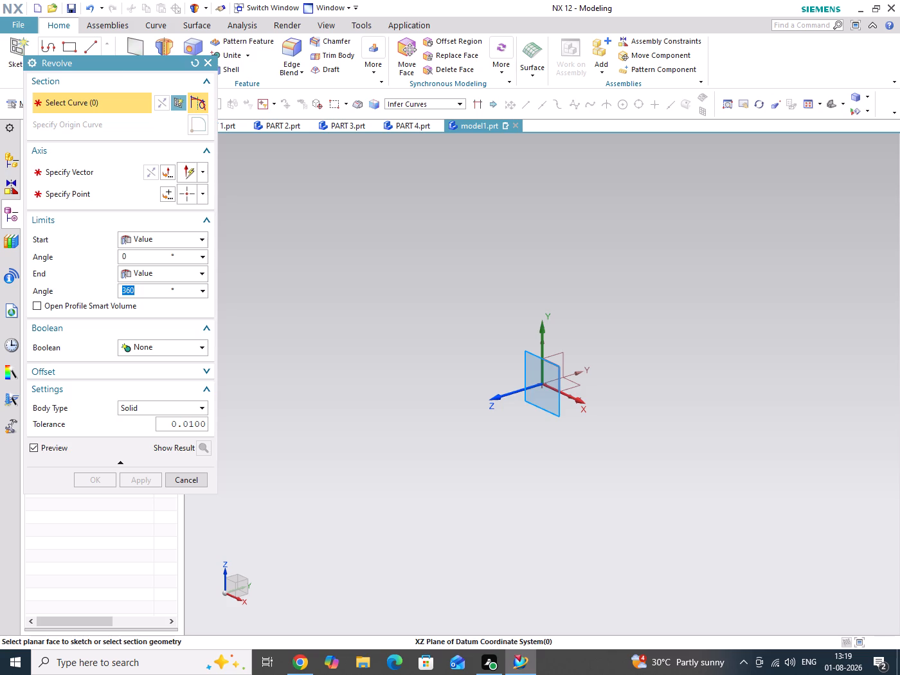
{"action": "left_click", "coordinate": [553, 366]}
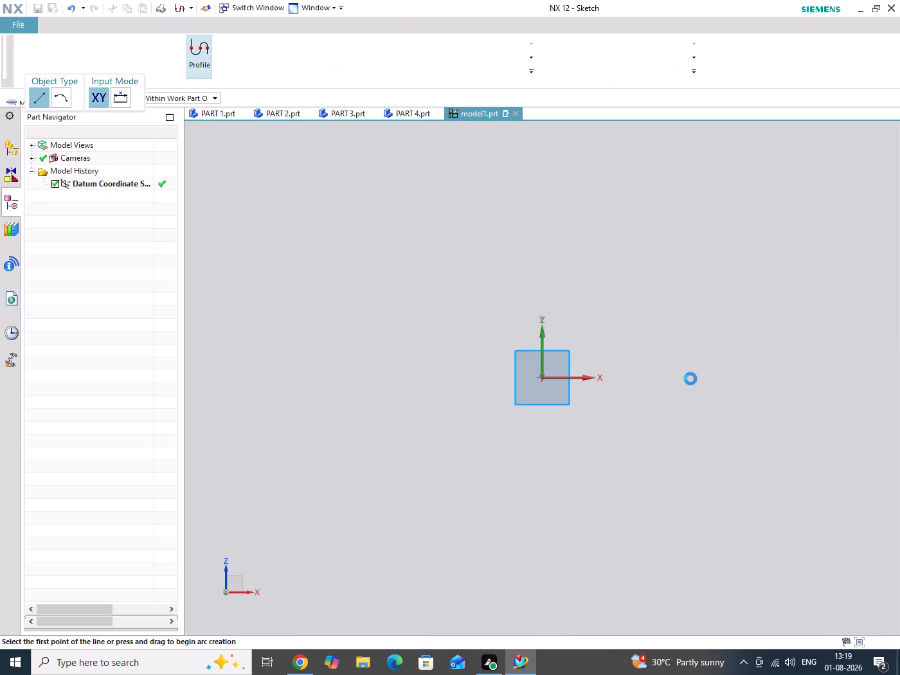
Sketch a closed stepped profile from the origin: about 12 mm up, 7 across, 4.5 down, 12 across, 7.5 down, and back along X.
{"action": "scroll", "coordinate": [673, 368], "scroll_direction": "up", "scroll_amount": 3}
{"action": "scroll", "coordinate": [499, 368], "scroll_direction": "up", "scroll_amount": 2}
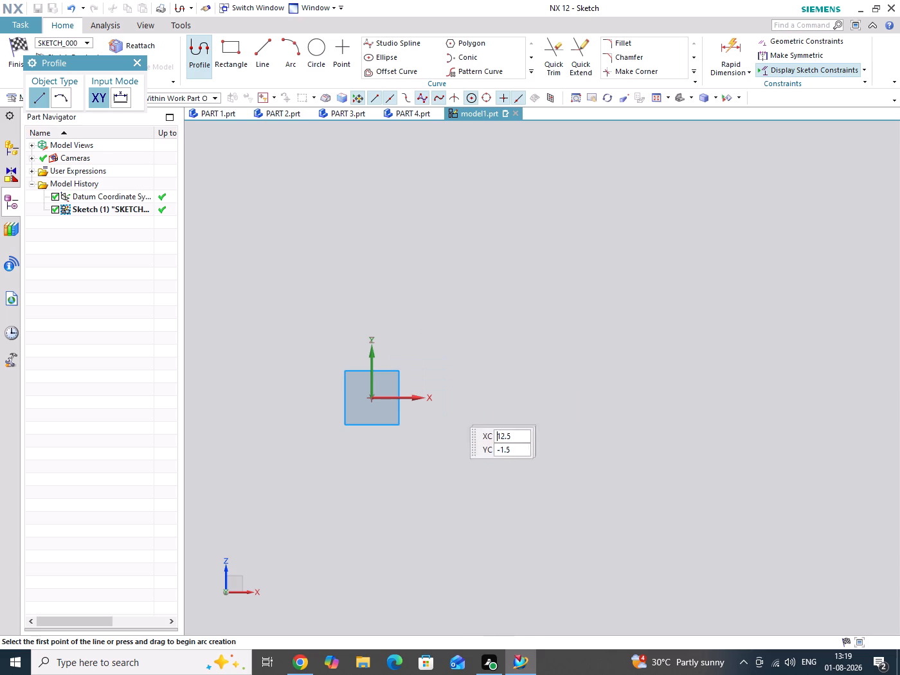
{"action": "scroll", "coordinate": [387, 423], "scroll_direction": "up", "scroll_amount": 2}
{"action": "left_click", "coordinate": [363, 384]}
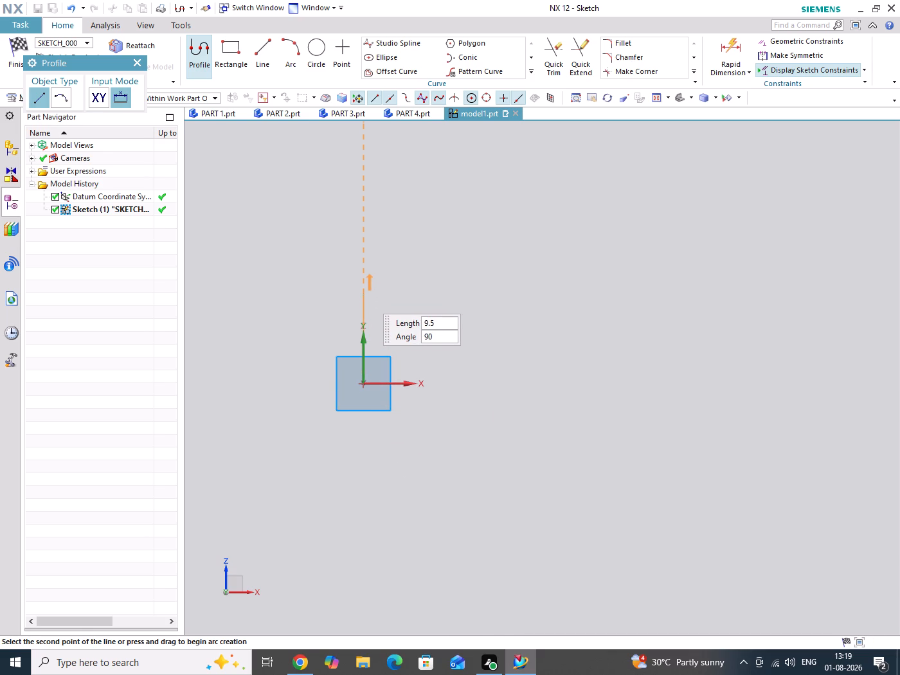
{"action": "left_click", "coordinate": [365, 269]}
{"action": "left_click", "coordinate": [429, 266]}
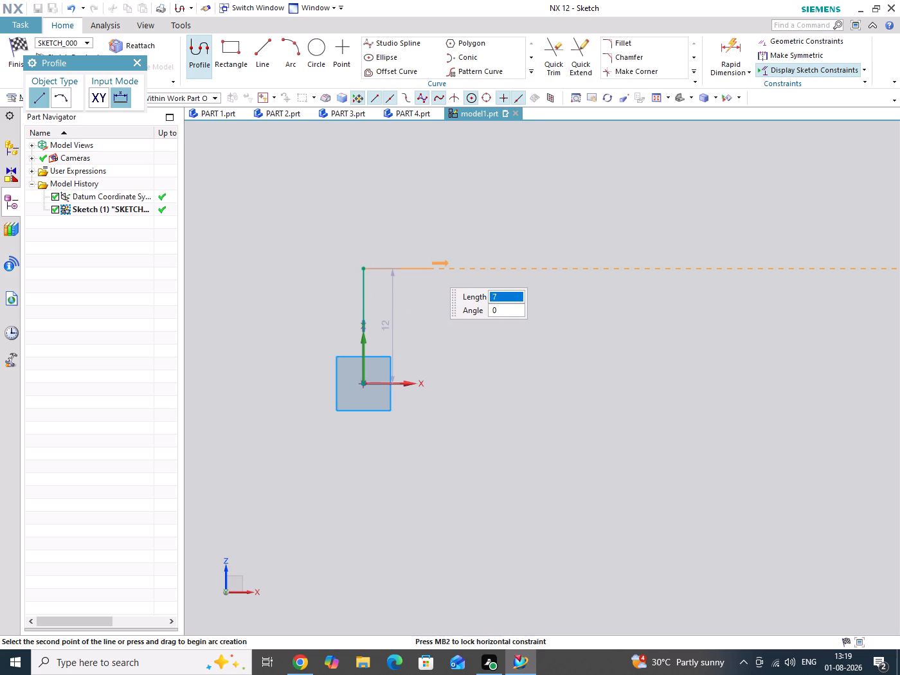
{"action": "left_click", "coordinate": [429, 312]}
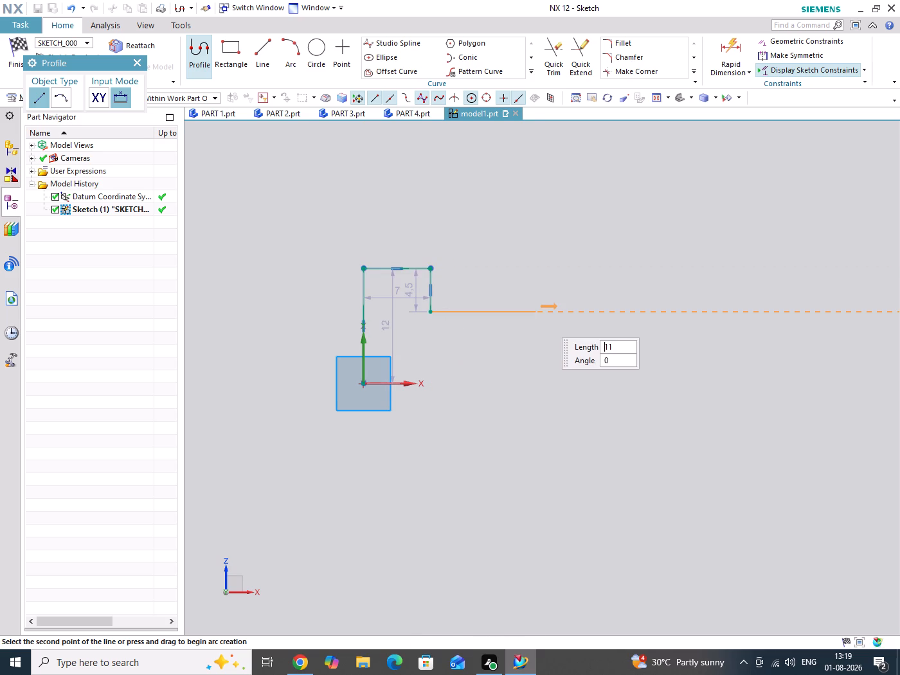
{"action": "left_click", "coordinate": [546, 314]}
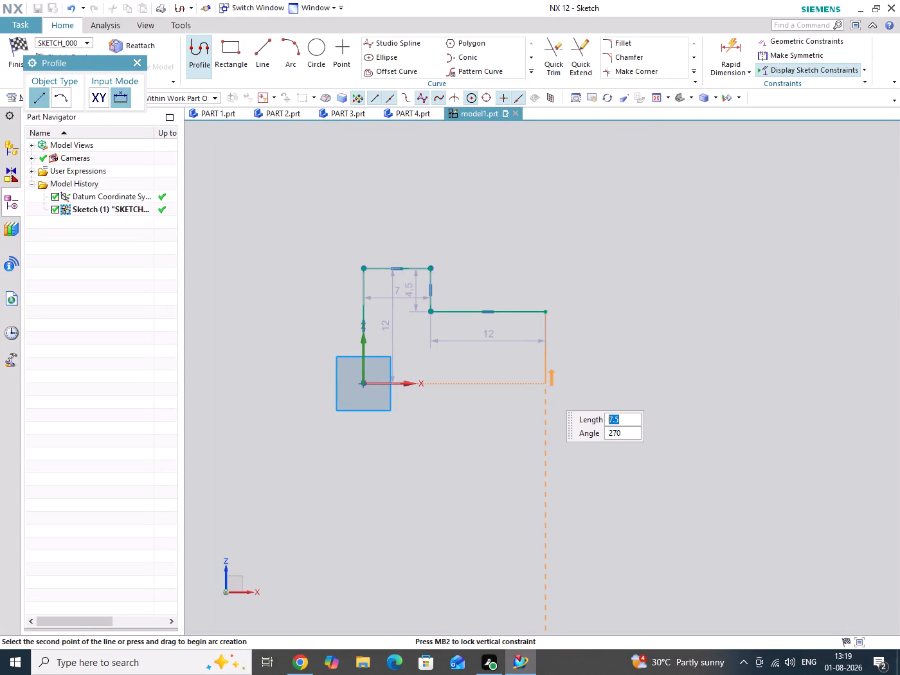
{"action": "left_click", "coordinate": [545, 389]}
{"action": "left_click", "coordinate": [364, 386]}
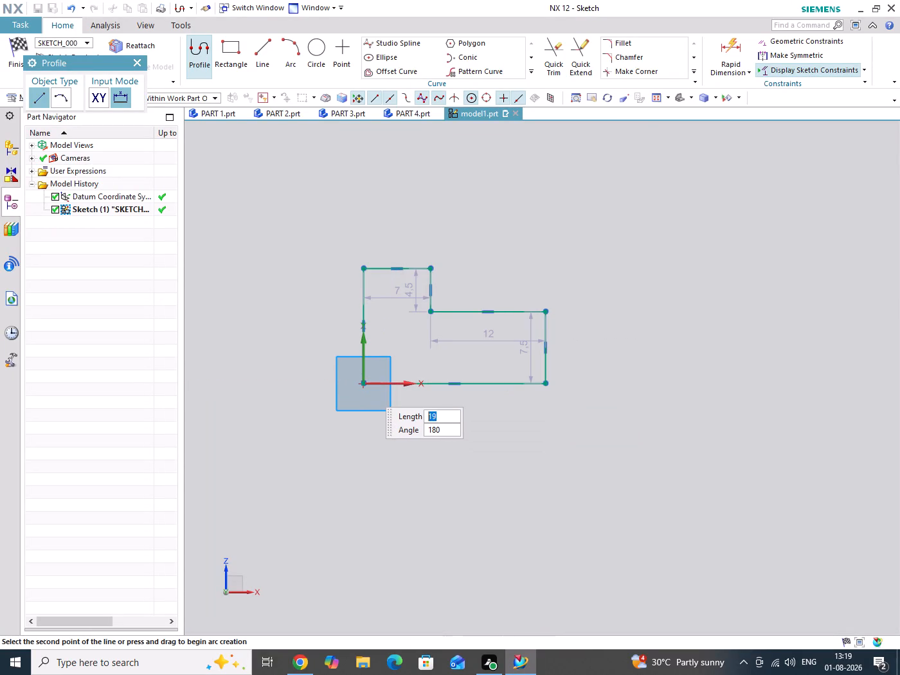
{"action": "middle_click", "coordinate": [616, 386]}
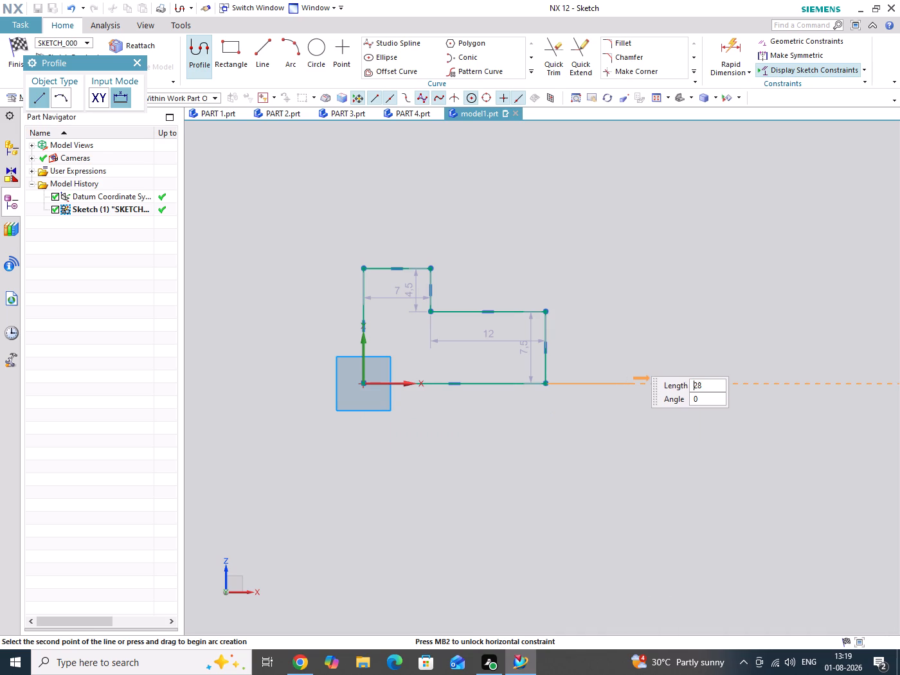
{"action": "middle_click", "coordinate": [654, 309]}
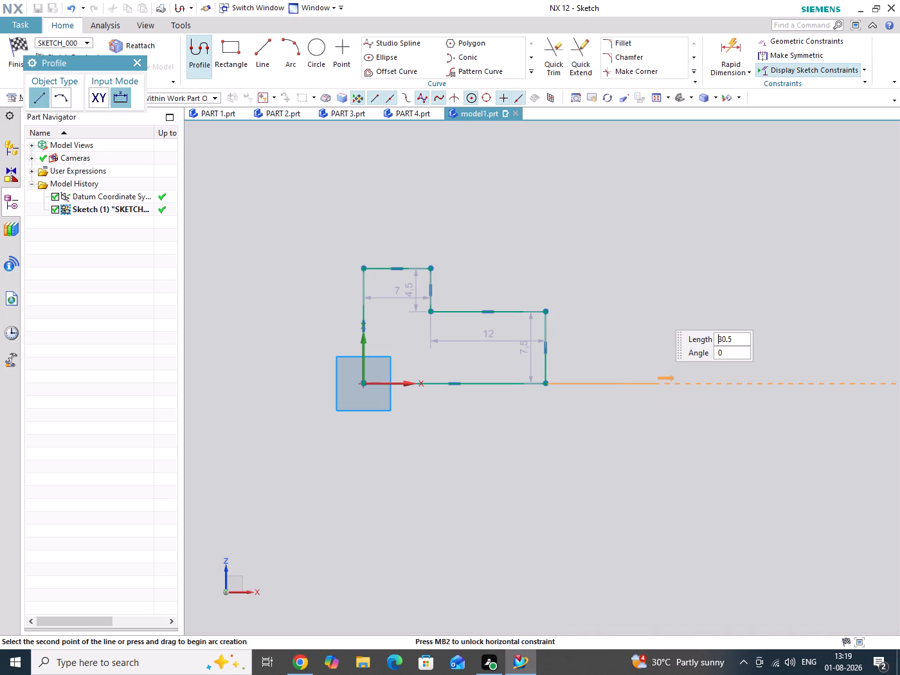
{"action": "middle_click", "coordinate": [619, 322]}
{"action": "scroll", "coordinate": [570, 312], "scroll_direction": "up", "scroll_amount": 2}
{"action": "middle_click", "coordinate": [559, 321]}
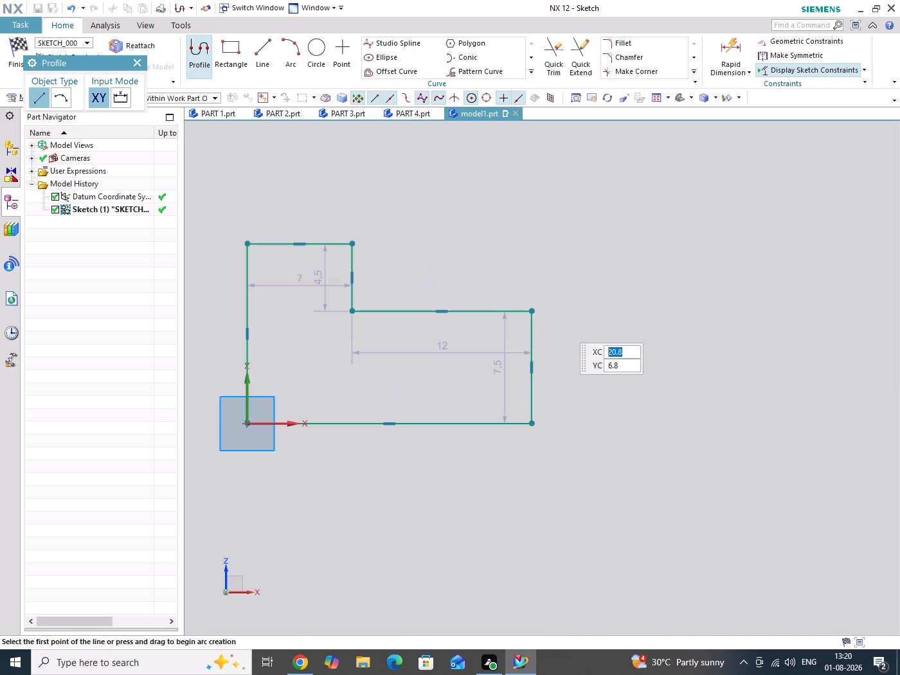
Set the length of the profile's lower step edge to 90 mm.
{"action": "scroll", "coordinate": [512, 316], "scroll_direction": "up", "scroll_amount": 3}
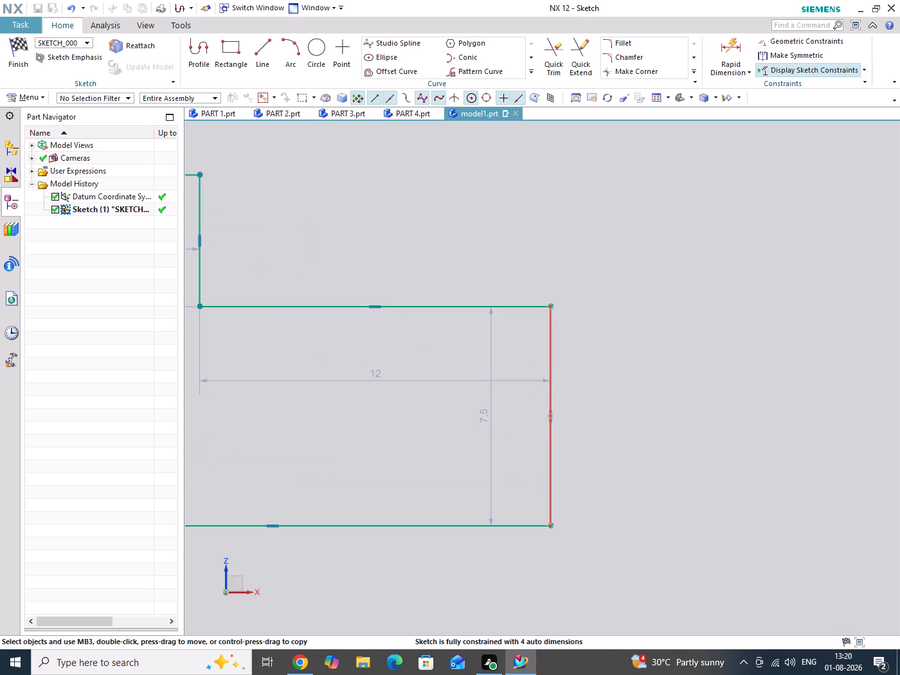
{"action": "scroll", "coordinate": [598, 408], "scroll_direction": "down", "scroll_amount": 3}
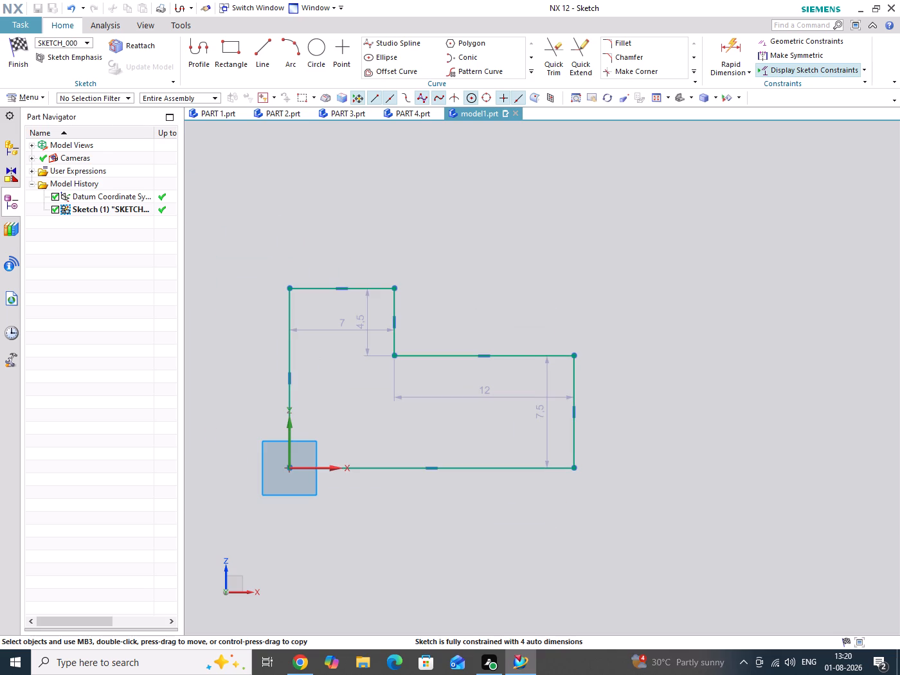
{"action": "left_click_drag", "start_coordinate": [494, 396], "coordinate": [484, 319]}
{"action": "double_click", "coordinate": [489, 322]}
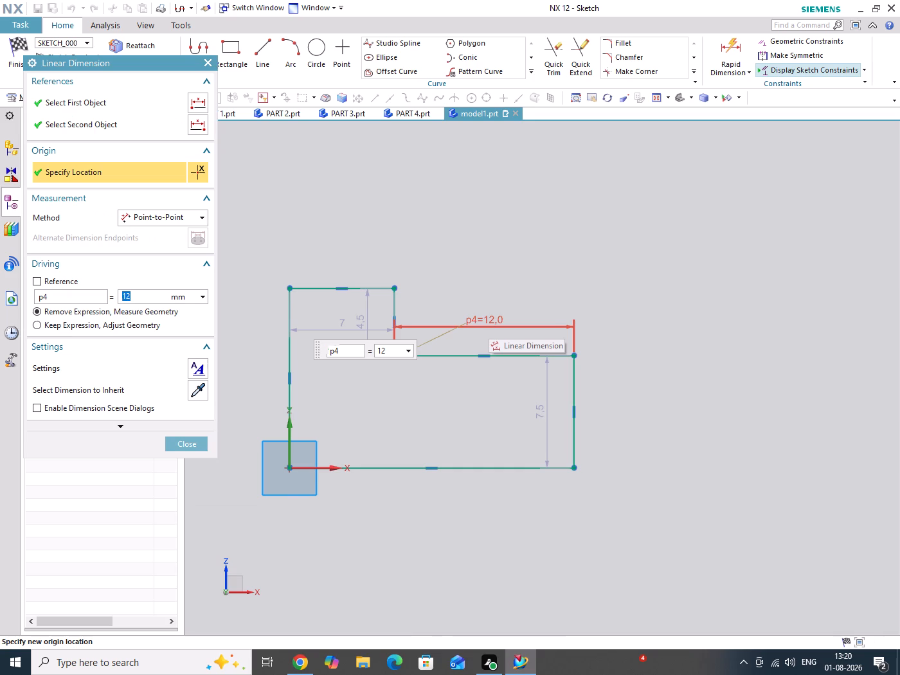
{"action": "type", "text": "90"}
{"action": "key", "text": "Return"}
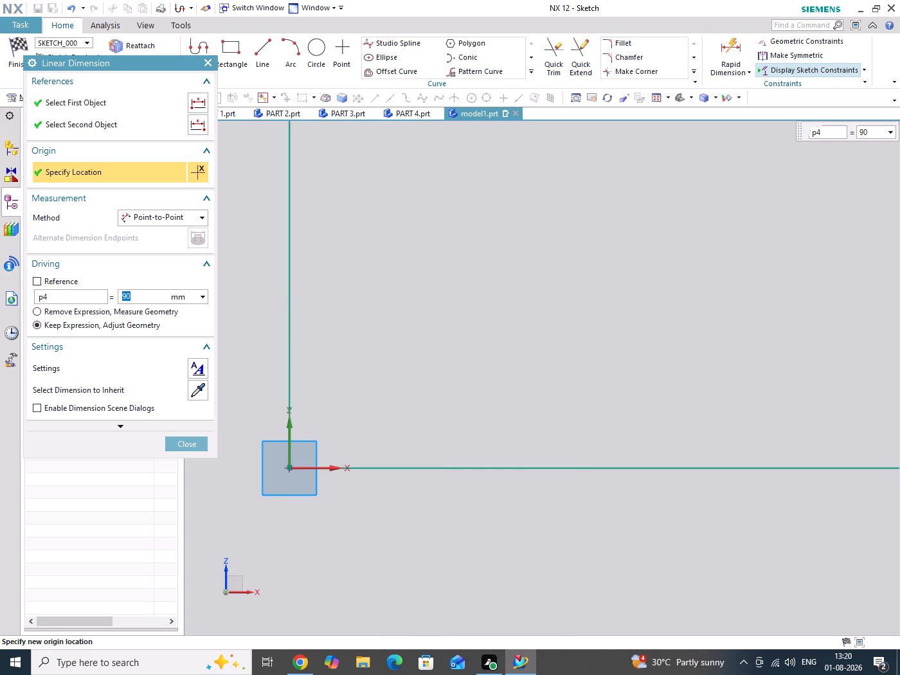
{"action": "scroll", "coordinate": [482, 334], "scroll_direction": "down", "scroll_amount": 12}
{"action": "scroll", "coordinate": [615, 329], "scroll_direction": "up", "scroll_amount": 3}
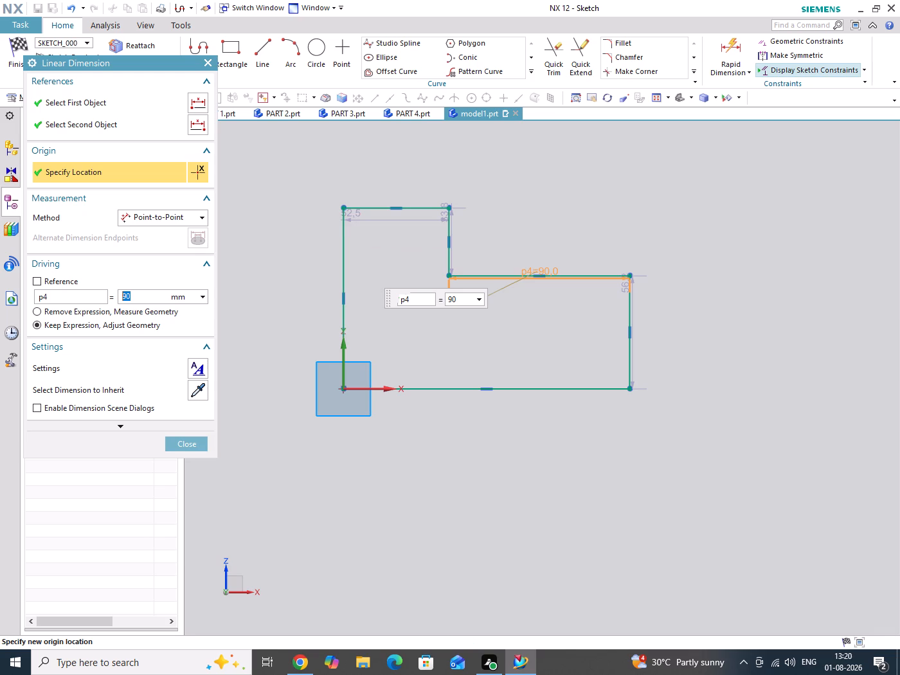
{"action": "left_click", "coordinate": [200, 450]}
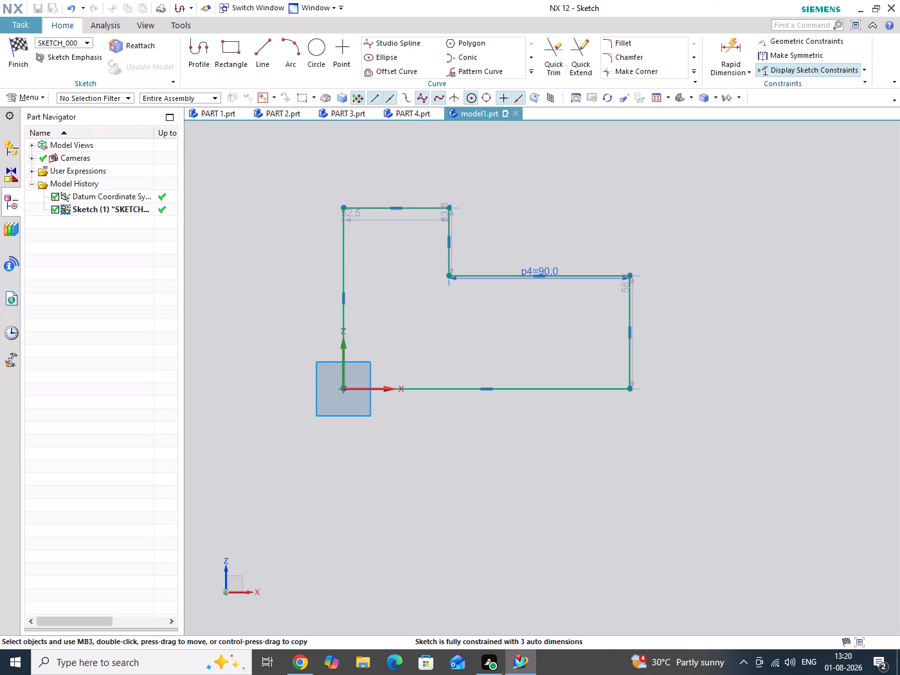
Reposition the step-edge and top-edge length dimensions above the profile outline.
{"action": "left_click_drag", "start_coordinate": [463, 283], "coordinate": [527, 226]}
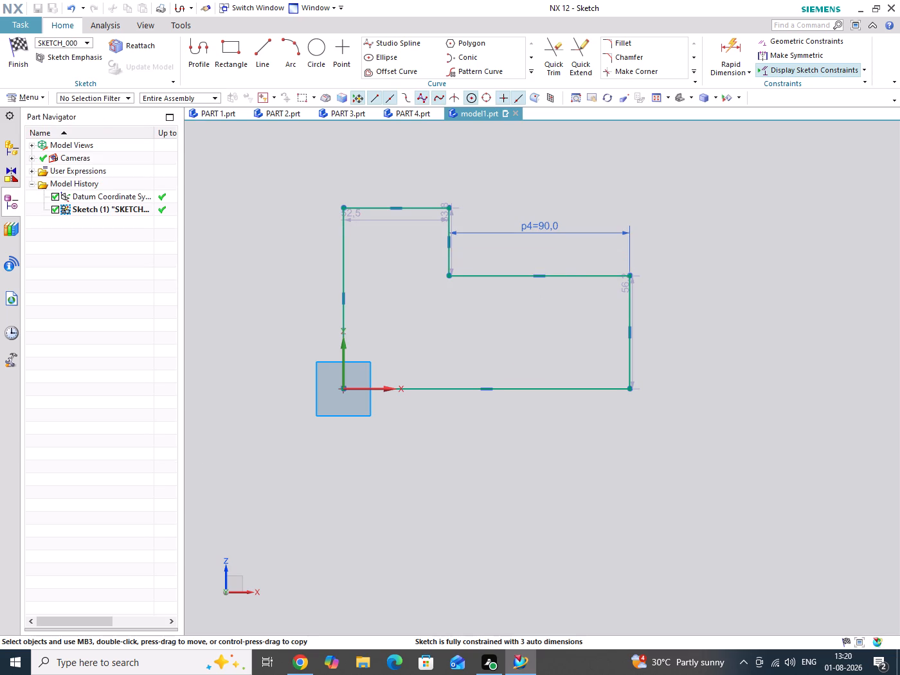
{"action": "left_click_drag", "start_coordinate": [390, 222], "coordinate": [393, 175]}
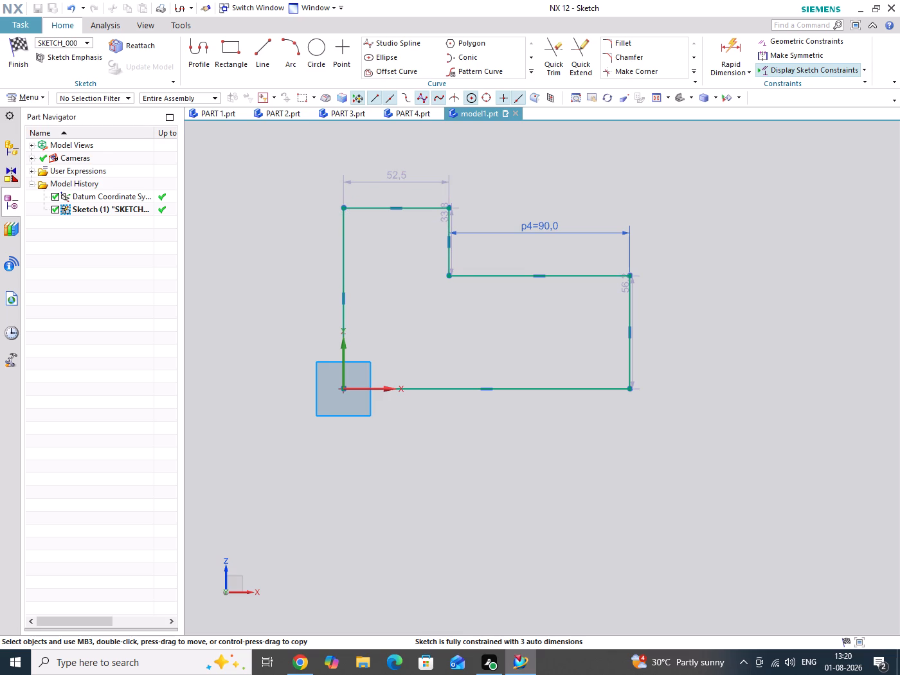
{"action": "left_click_drag", "start_coordinate": [705, 213], "coordinate": [737, 276]}
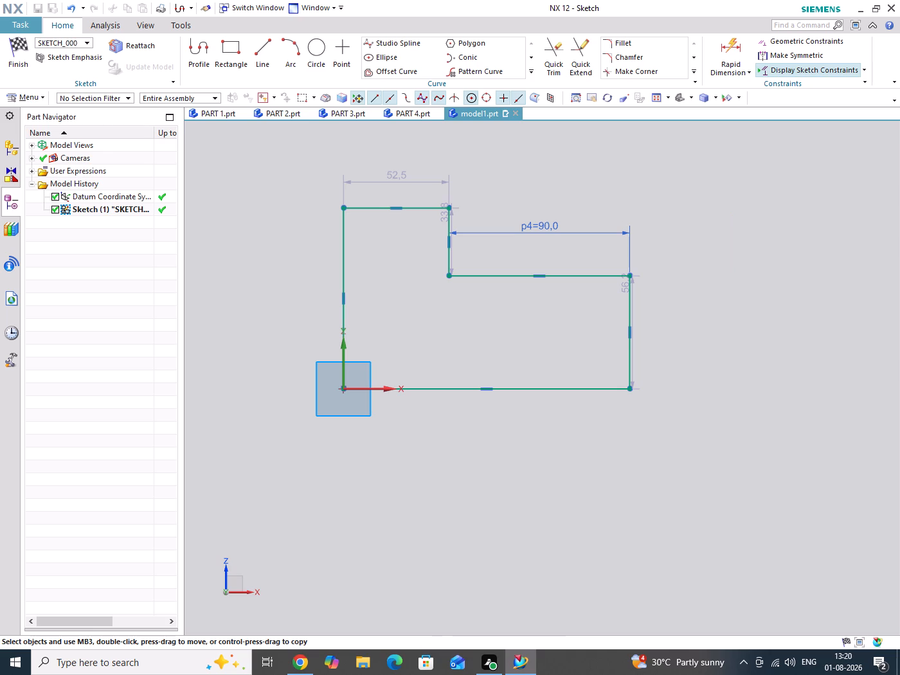
Dimension the profile's overall length from the Z-axis edge to the far lower corner as 120 mm.
{"action": "left_click", "coordinate": [724, 53]}
{"action": "left_click", "coordinate": [342, 298]}
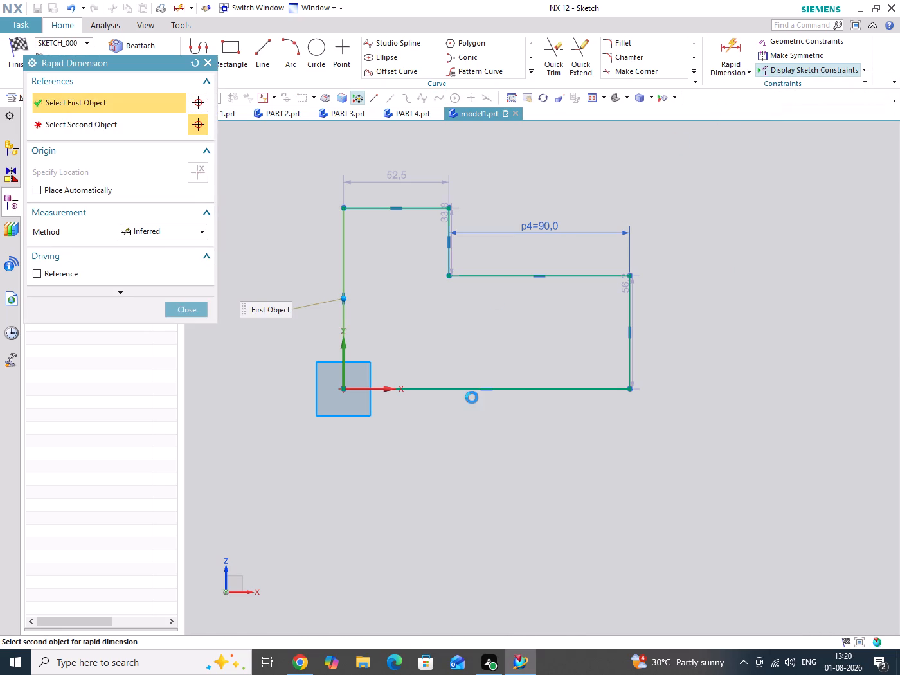
{"action": "left_click", "coordinate": [631, 392]}
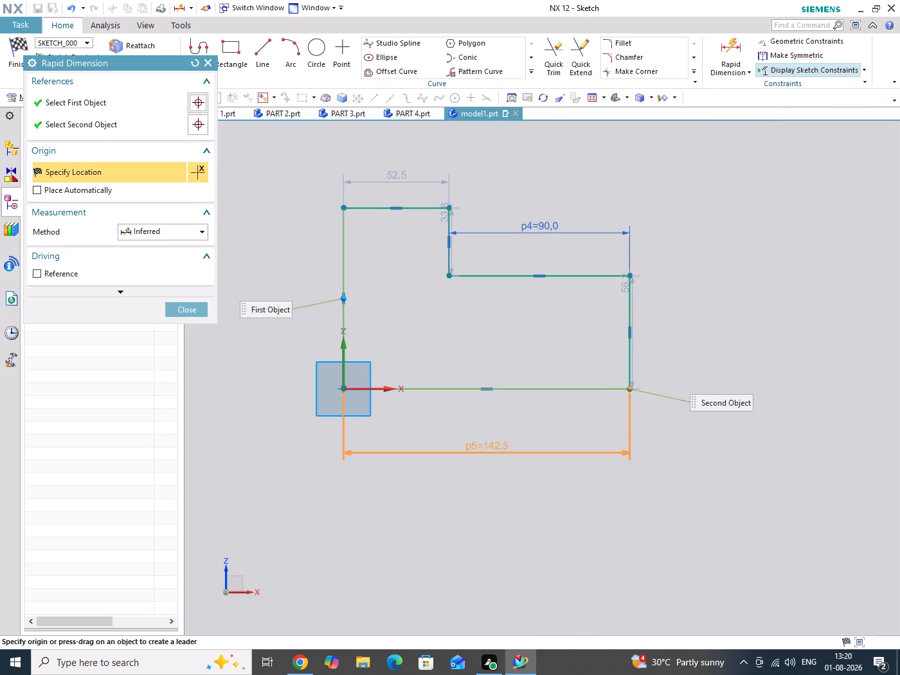
{"action": "left_click", "coordinate": [504, 446]}
{"action": "type", "text": "120"}
{"action": "key", "text": "Return"}
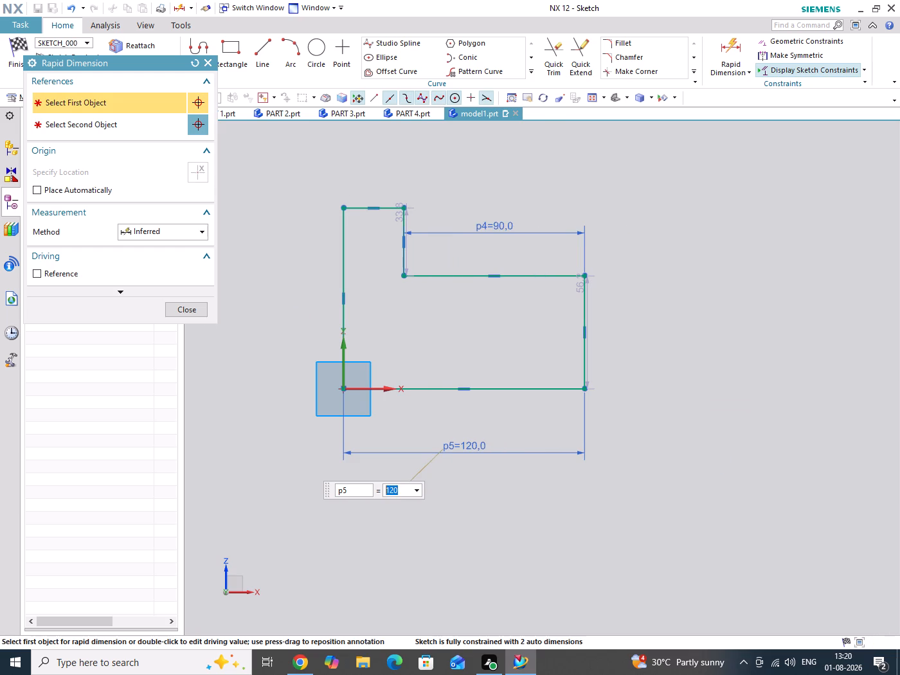
{"action": "left_click", "coordinate": [195, 314]}
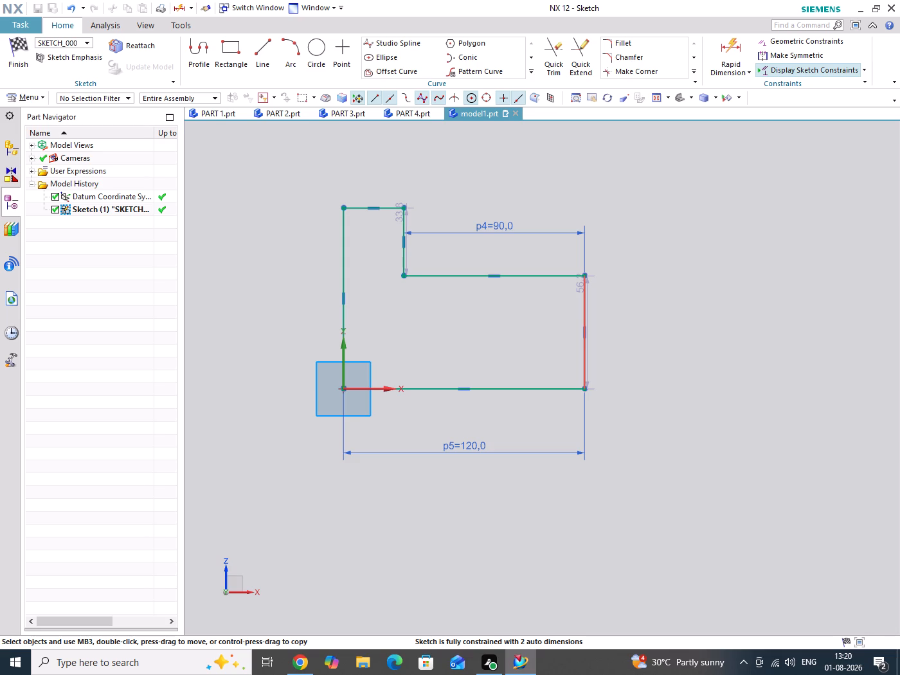
Place the narrow section's height dimension beyond its end edge and set it to 15 mm.
{"action": "left_click_drag", "start_coordinate": [589, 302], "coordinate": [615, 329]}
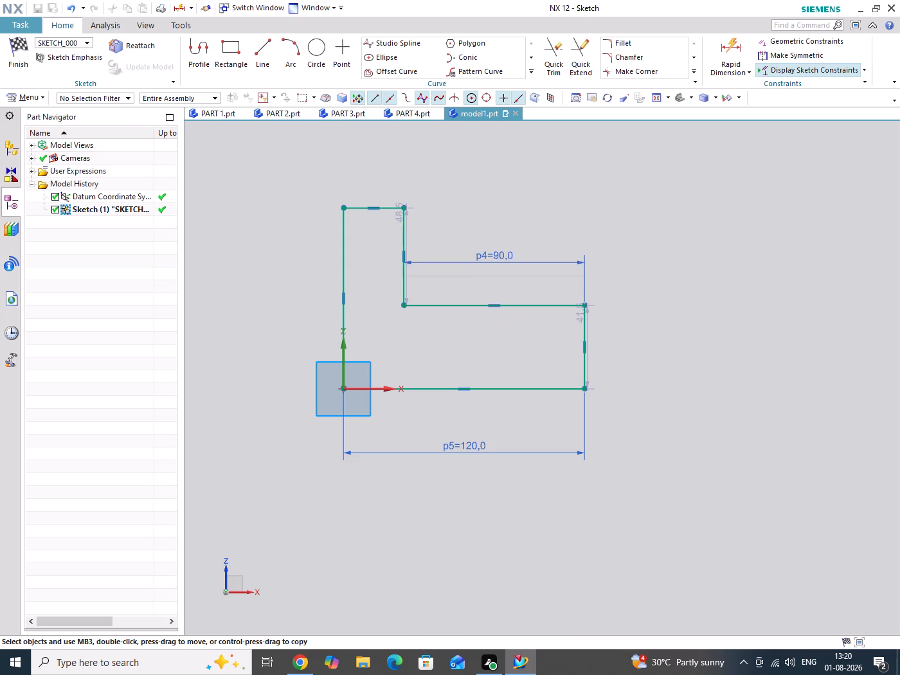
{"action": "left_click_drag", "start_coordinate": [615, 329], "coordinate": [616, 325]}
{"action": "left_click_drag", "start_coordinate": [591, 335], "coordinate": [642, 358]}
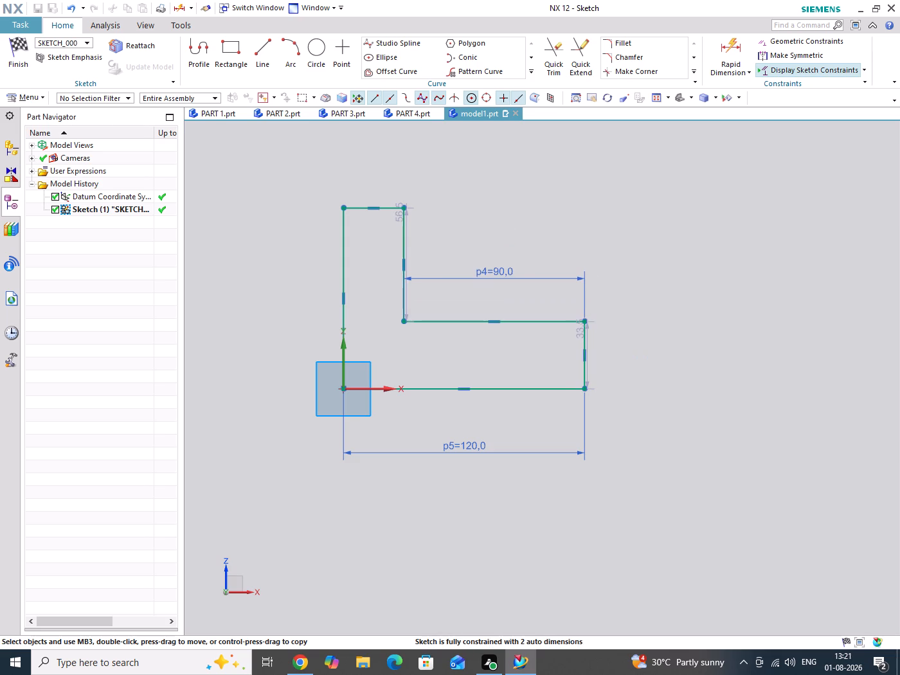
{"action": "left_click_drag", "start_coordinate": [580, 332], "coordinate": [652, 364]}
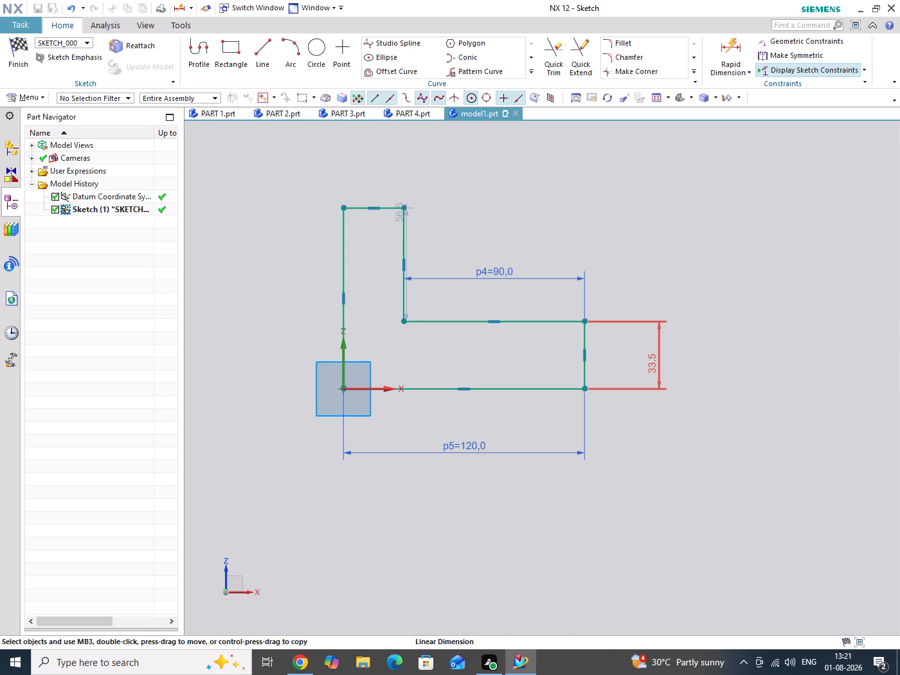
{"action": "double_click", "coordinate": [657, 364]}
{"action": "type", "text": "15"}
{"action": "key", "text": "Return"}
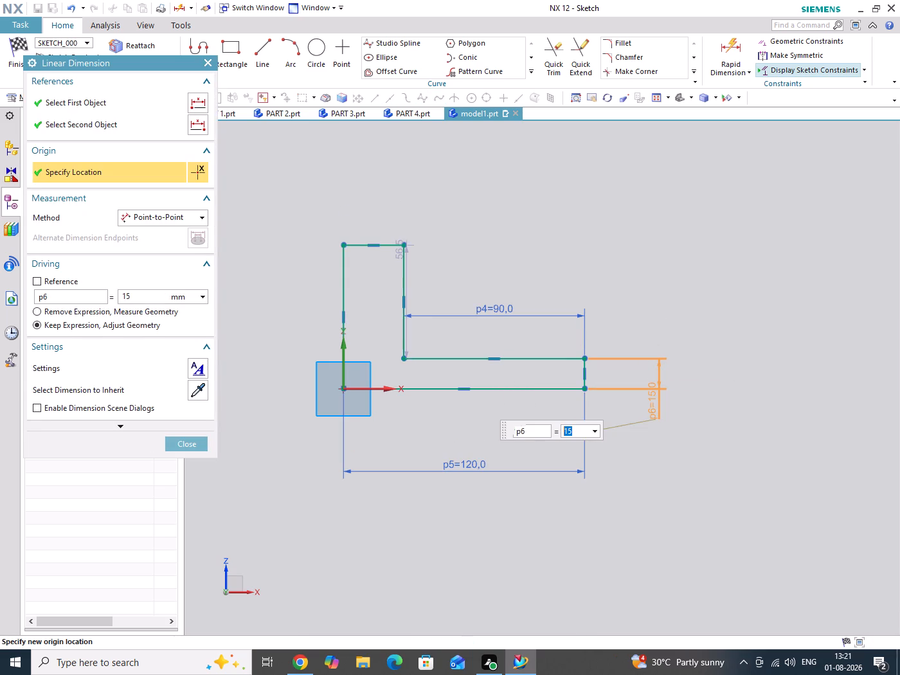
{"action": "left_click", "coordinate": [188, 443]}
Dimension the profile's overall height along the Z-axis edge as 40 mm.
{"action": "left_click", "coordinate": [724, 39]}
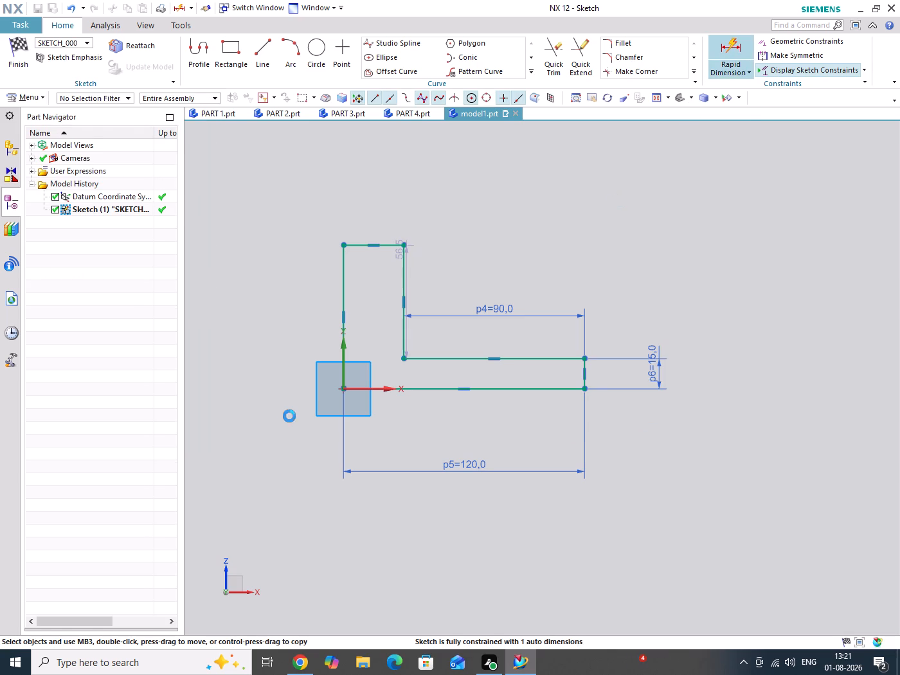
{"action": "left_click", "coordinate": [341, 388]}
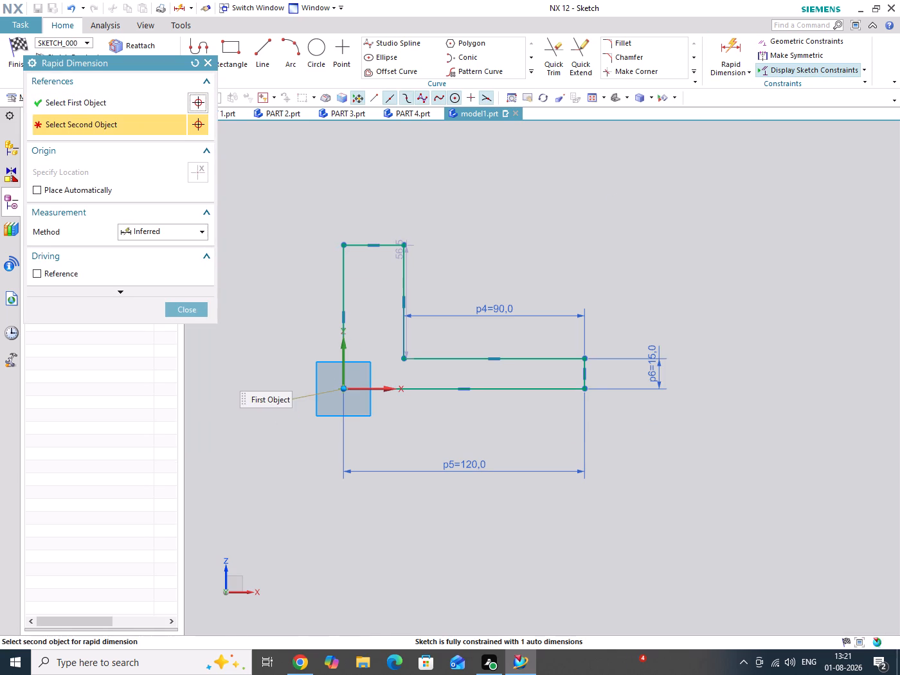
{"action": "left_click", "coordinate": [341, 244]}
{"action": "left_click", "coordinate": [291, 317]}
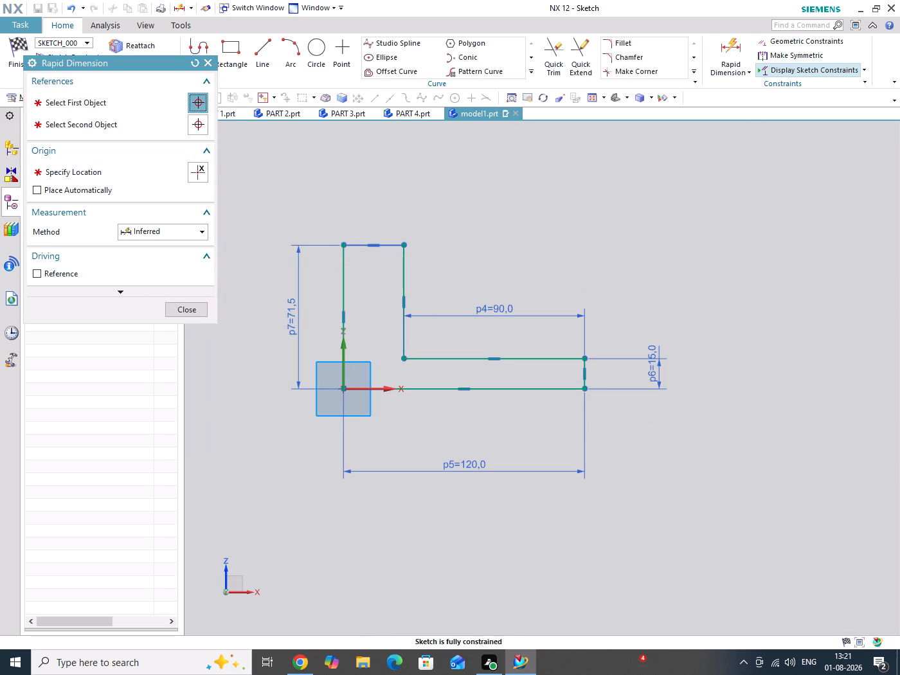
{"action": "type", "text": "40"}
{"action": "key", "text": "Return"}
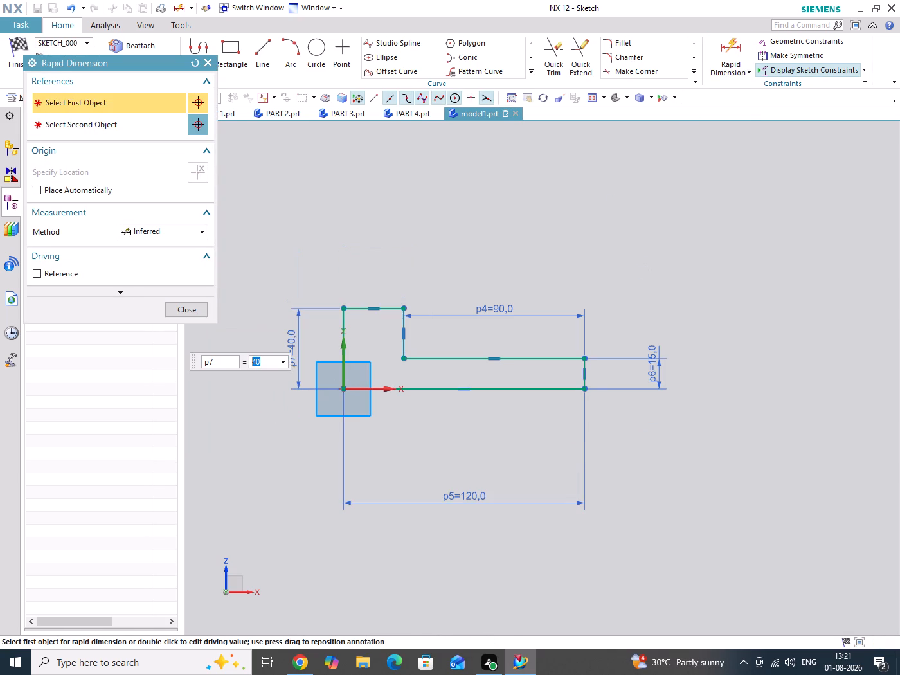
{"action": "left_click", "coordinate": [193, 314]}
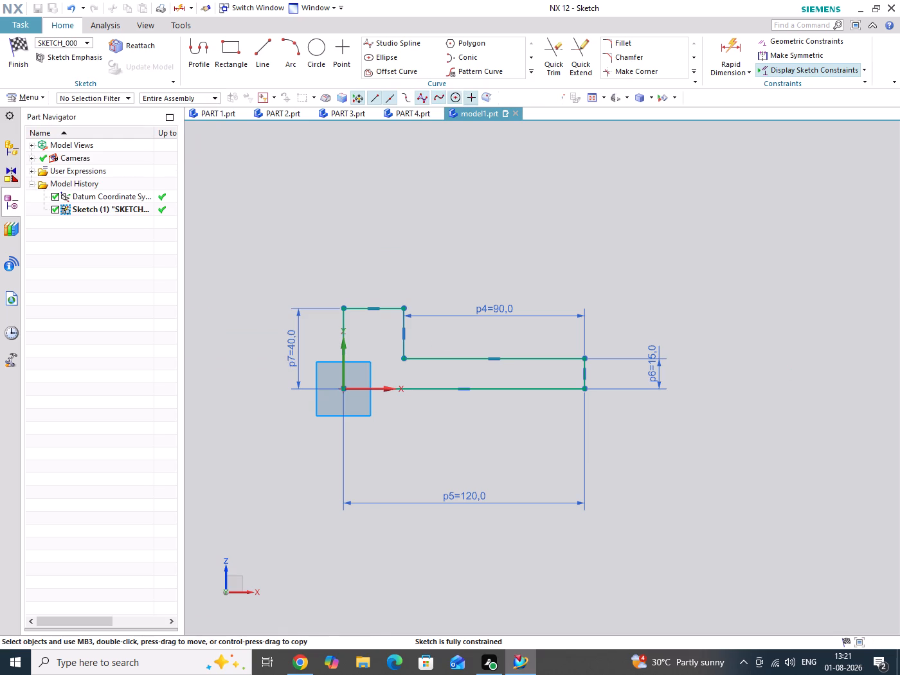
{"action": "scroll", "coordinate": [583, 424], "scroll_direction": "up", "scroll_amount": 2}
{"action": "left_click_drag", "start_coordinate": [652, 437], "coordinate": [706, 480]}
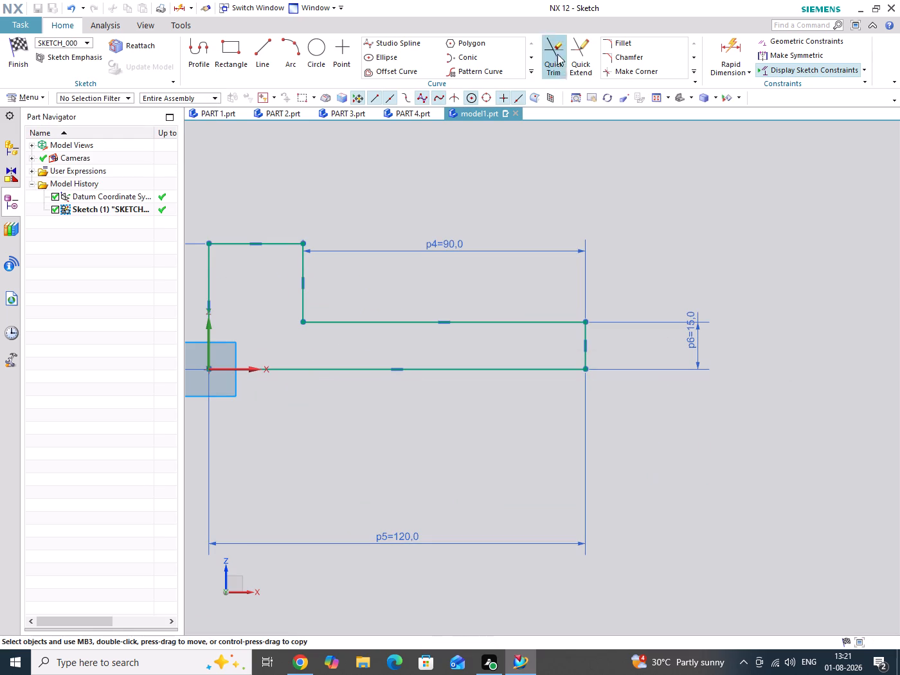
Chamfer the narrow section's upper outer corner with a 10 mm distance and a 30° angle.
{"action": "left_click", "coordinate": [620, 55]}
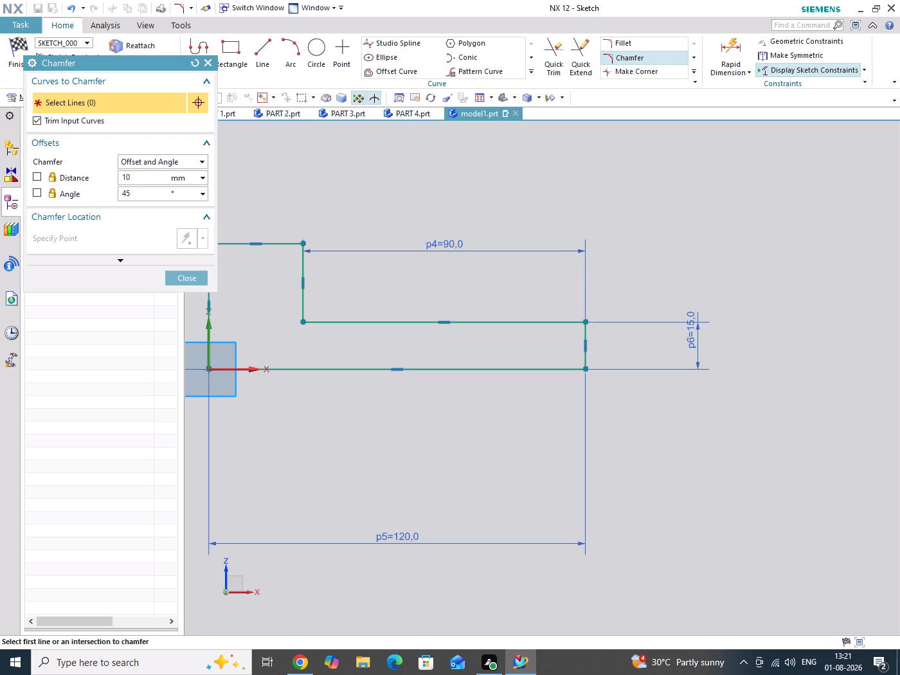
{"action": "scroll", "coordinate": [597, 359], "scroll_direction": "up", "scroll_amount": 7}
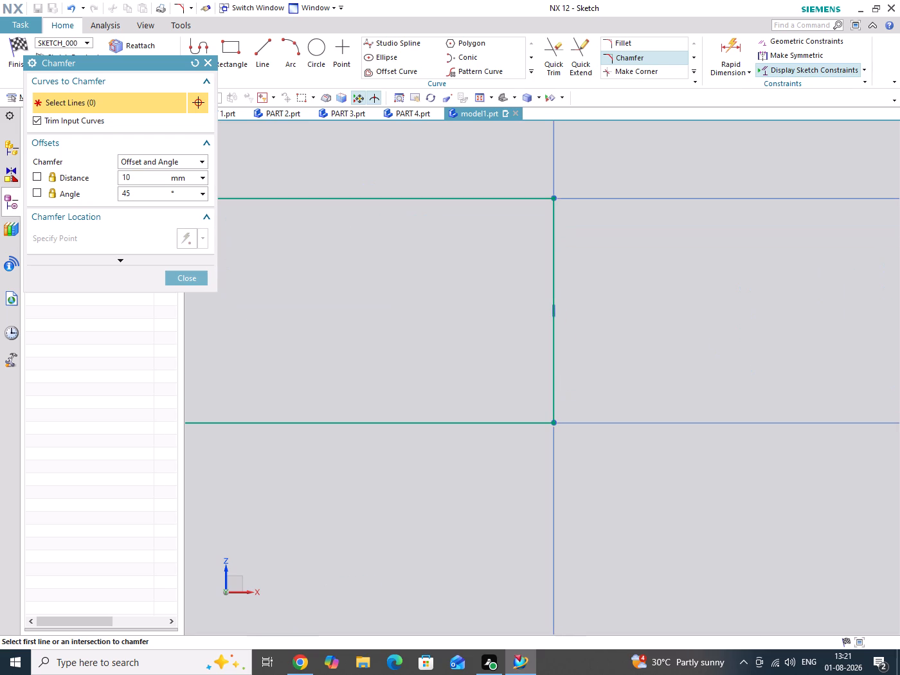
{"action": "left_click", "coordinate": [560, 270]}
{"action": "left_click", "coordinate": [486, 203]}
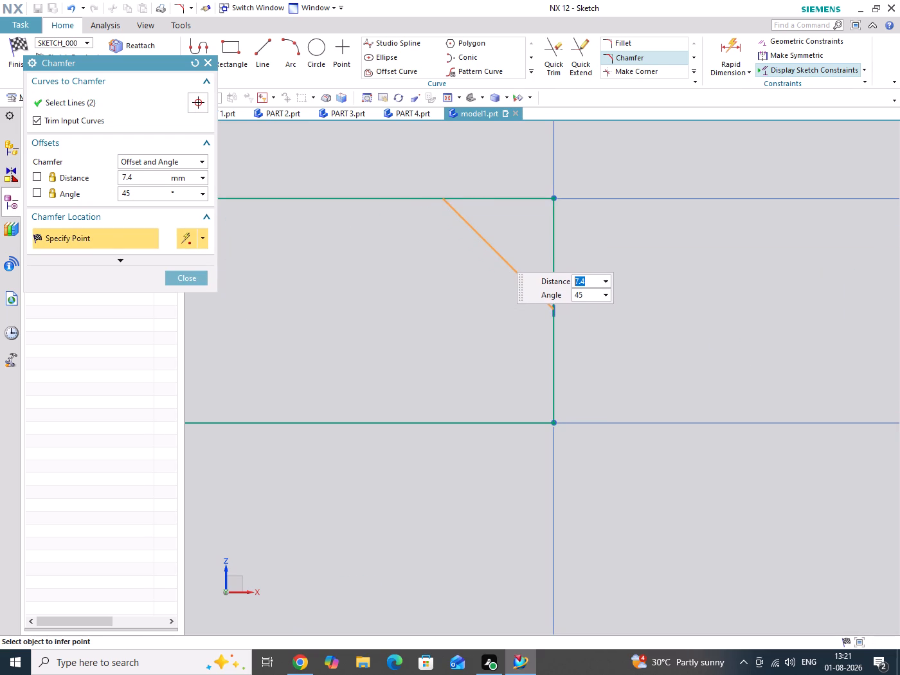
{"action": "type", "text": "10"}
{"action": "key", "text": "Return"}
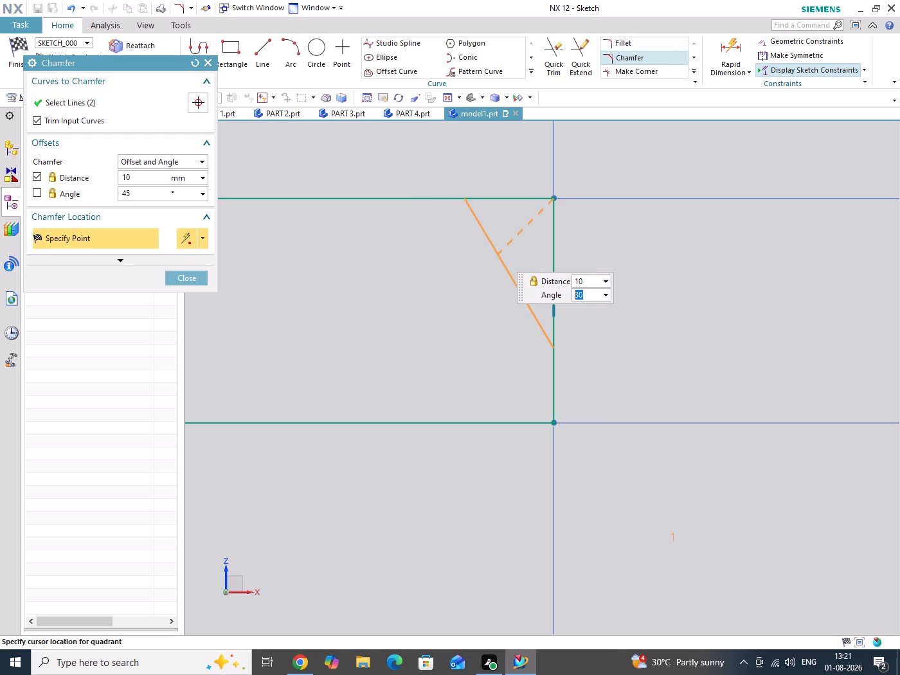
{"action": "left_click", "coordinate": [496, 251]}
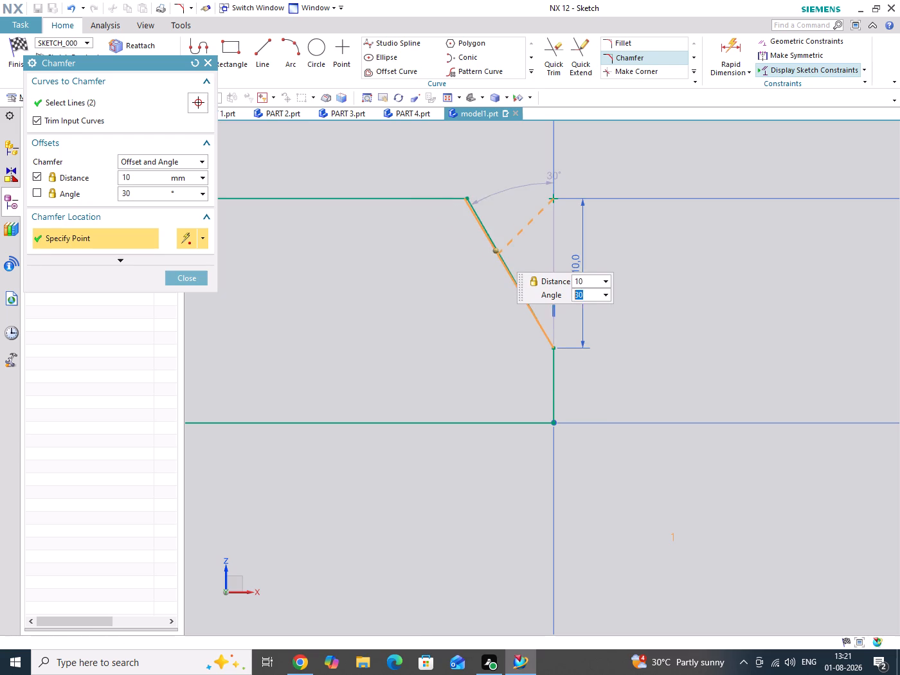
{"action": "middle_click", "coordinate": [454, 279]}
{"action": "scroll", "coordinate": [576, 296], "scroll_direction": "down", "scroll_amount": 4}
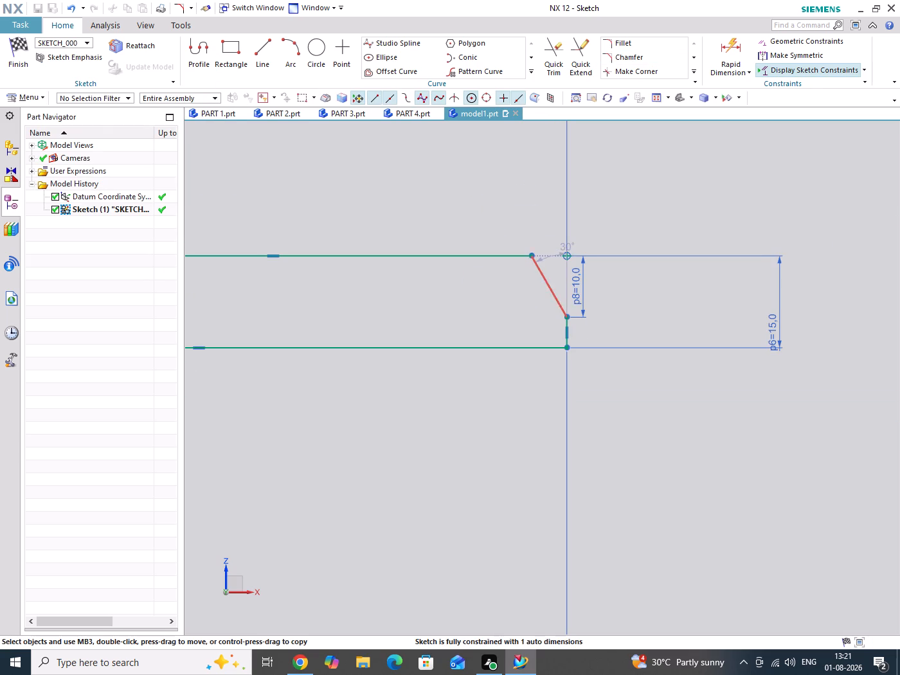
Move the chamfer's angle dimension above the corner and set it to 45°.
{"action": "left_click_drag", "start_coordinate": [558, 253], "coordinate": [533, 204]}
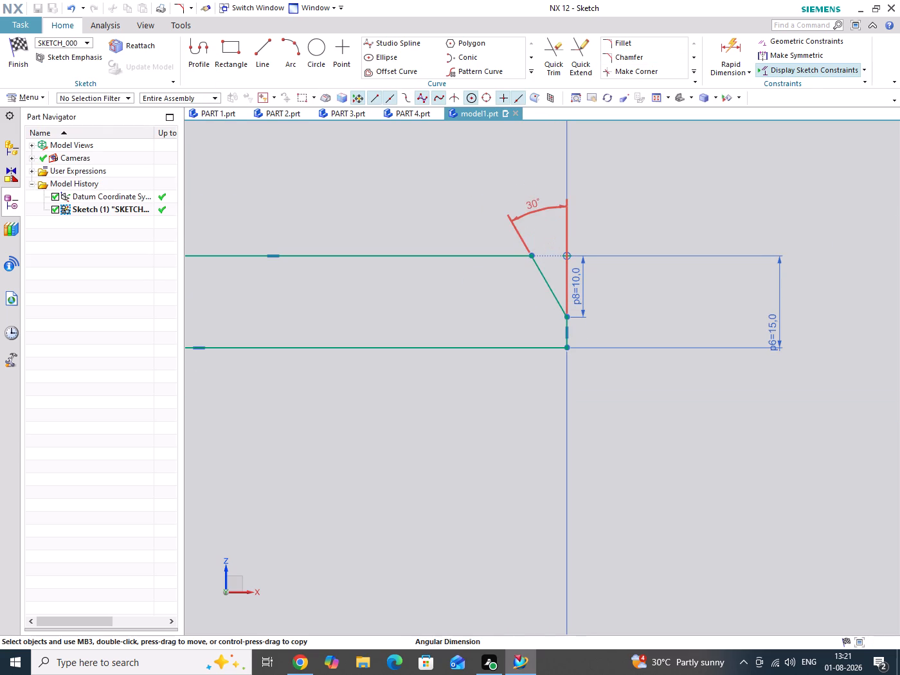
{"action": "double_click", "coordinate": [539, 210]}
{"action": "type", "text": "45"}
{"action": "key", "text": "Return"}
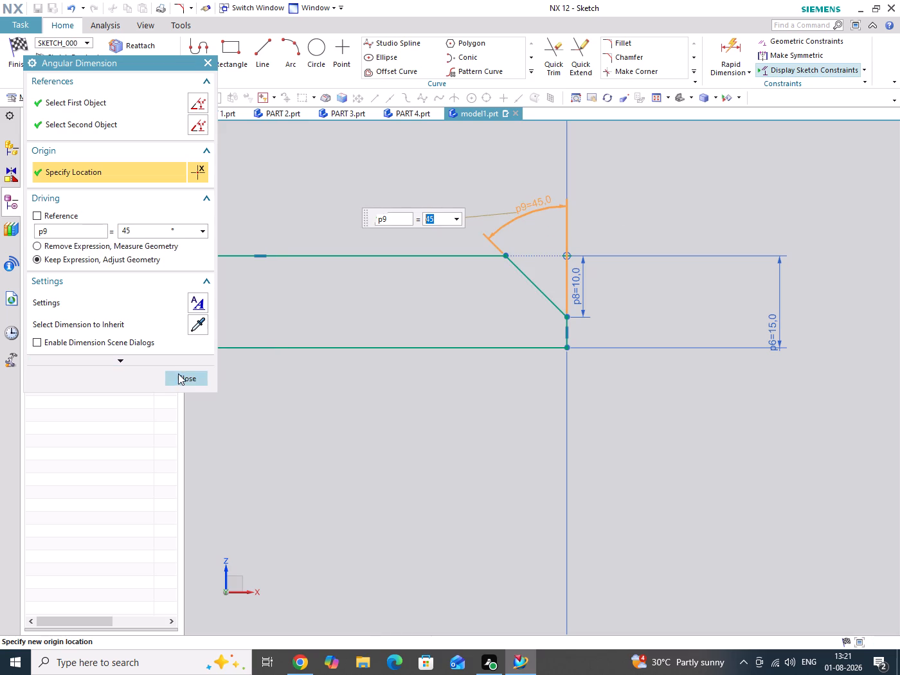
{"action": "left_click", "coordinate": [178, 377]}
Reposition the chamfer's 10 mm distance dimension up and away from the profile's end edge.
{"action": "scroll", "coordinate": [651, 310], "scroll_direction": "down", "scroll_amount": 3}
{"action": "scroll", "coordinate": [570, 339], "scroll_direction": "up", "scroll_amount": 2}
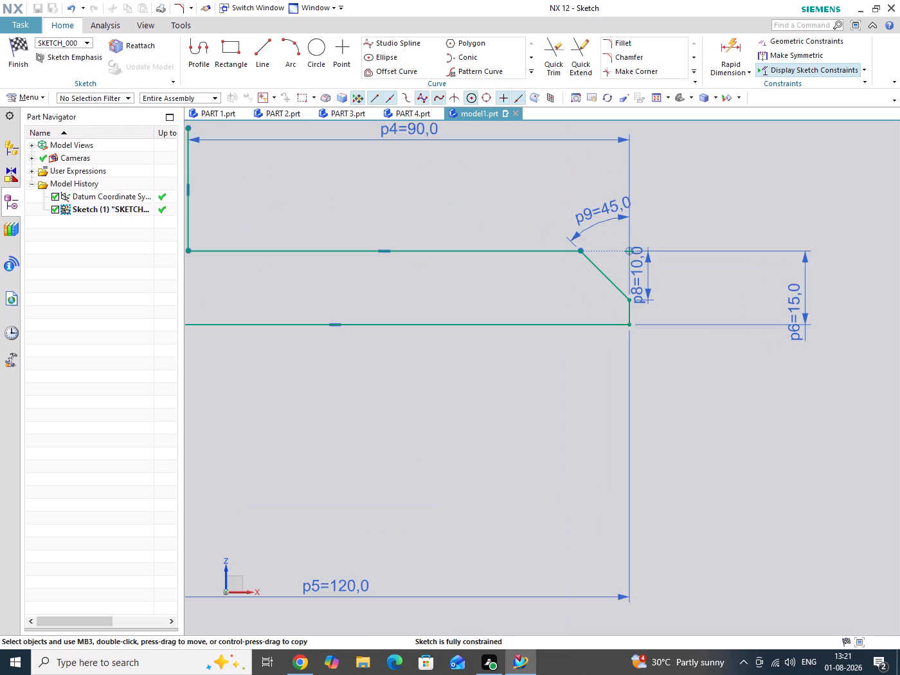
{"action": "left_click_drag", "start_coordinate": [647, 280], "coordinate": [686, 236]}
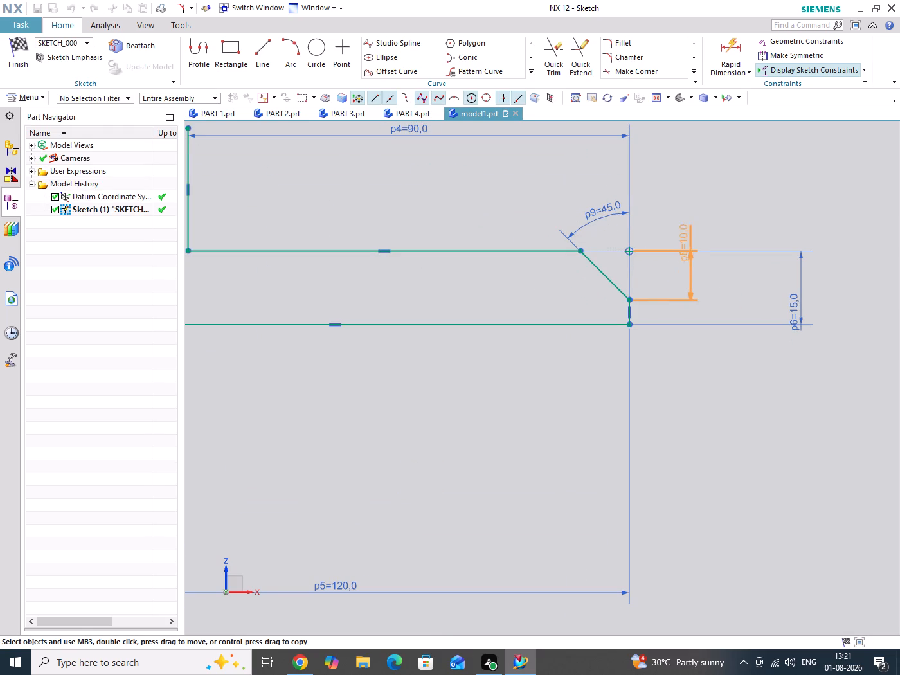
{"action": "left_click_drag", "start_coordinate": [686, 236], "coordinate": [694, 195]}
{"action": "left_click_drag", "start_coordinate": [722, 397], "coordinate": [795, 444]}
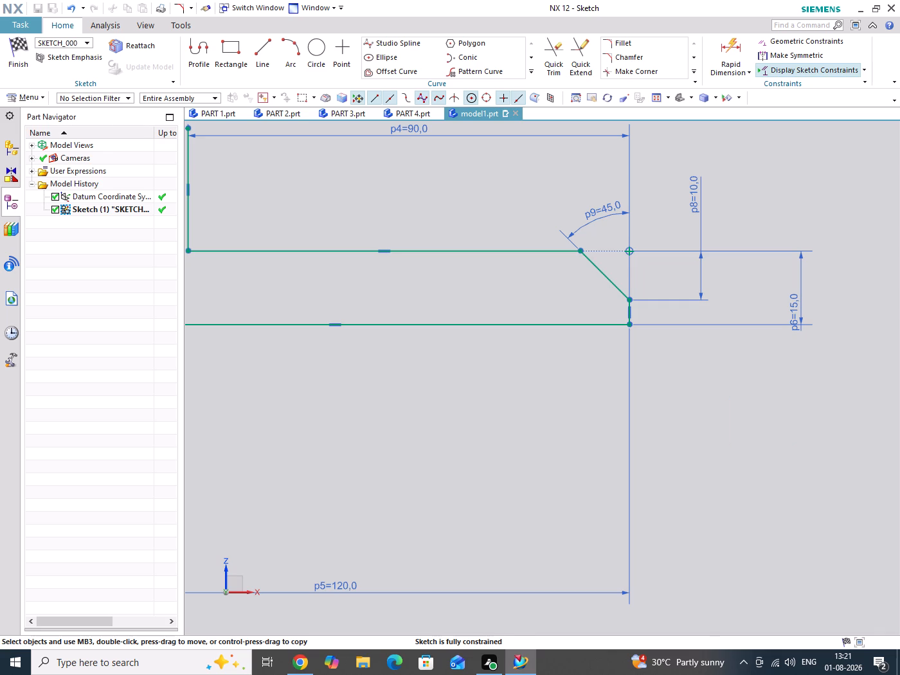
Delete the chamfer's 10 mm distance dimension.
{"action": "scroll", "coordinate": [773, 402], "scroll_direction": "down", "scroll_amount": 1}
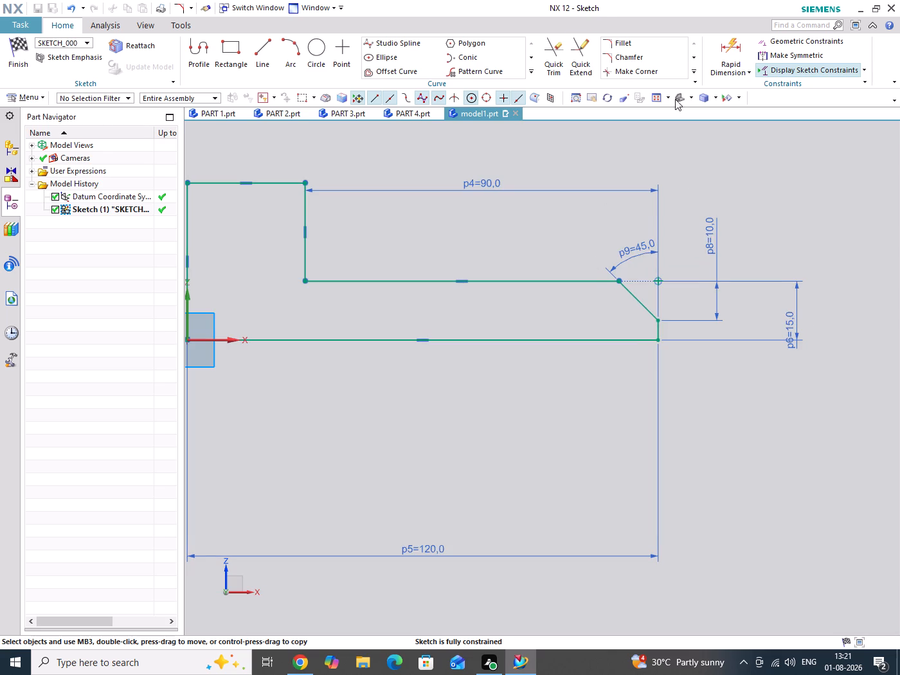
{"action": "left_click", "coordinate": [712, 213]}
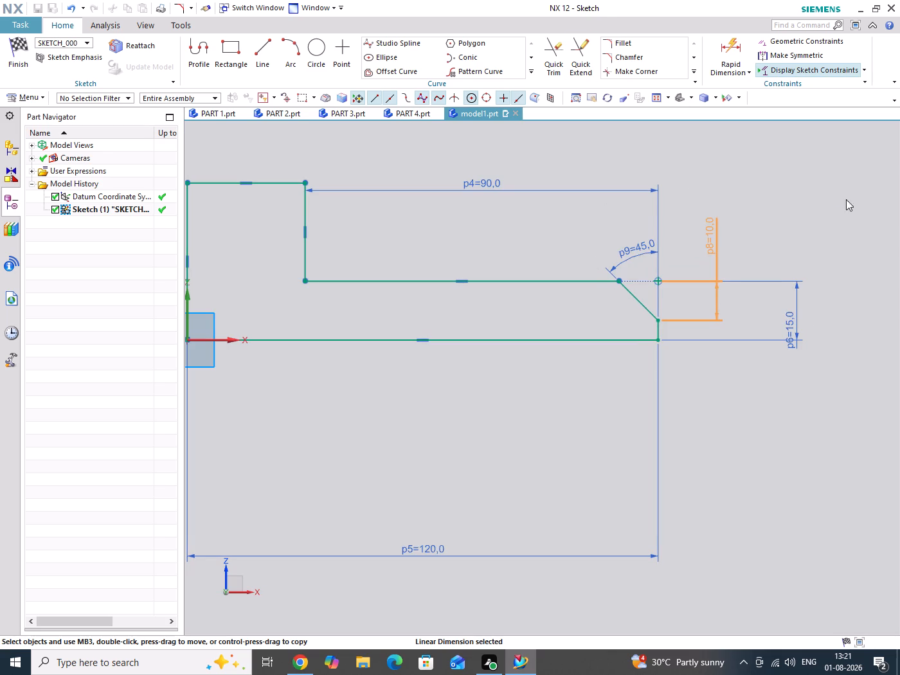
{"action": "left_click", "coordinate": [853, 194]}
{"action": "left_click_drag", "start_coordinate": [841, 207], "coordinate": [839, 246]}
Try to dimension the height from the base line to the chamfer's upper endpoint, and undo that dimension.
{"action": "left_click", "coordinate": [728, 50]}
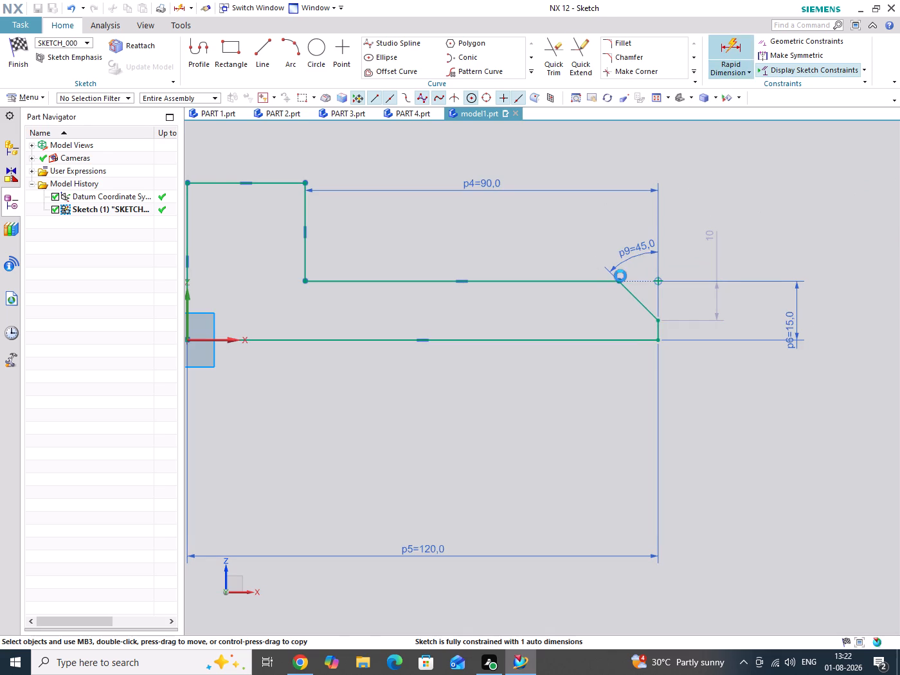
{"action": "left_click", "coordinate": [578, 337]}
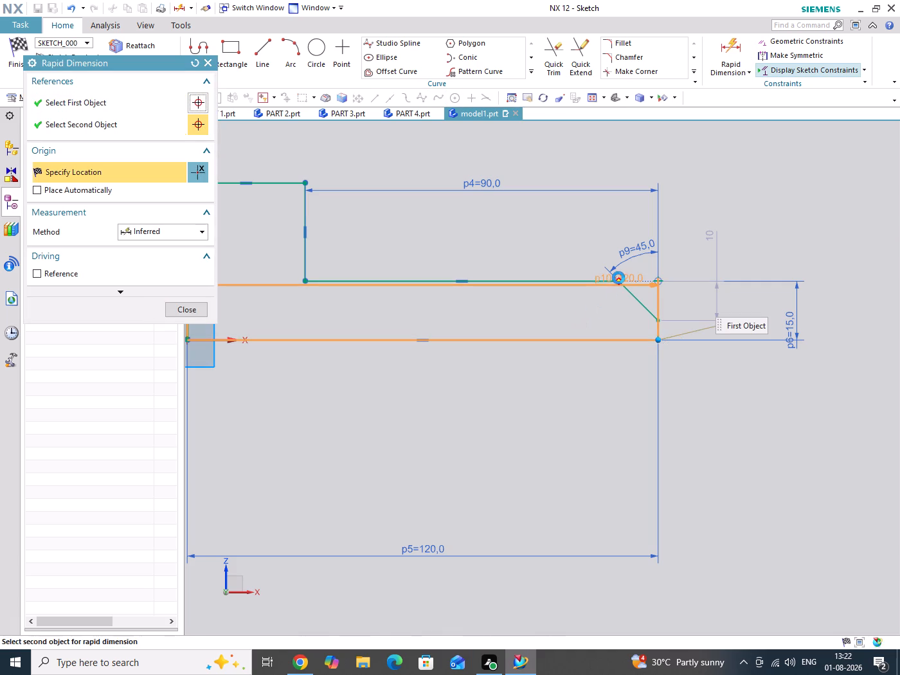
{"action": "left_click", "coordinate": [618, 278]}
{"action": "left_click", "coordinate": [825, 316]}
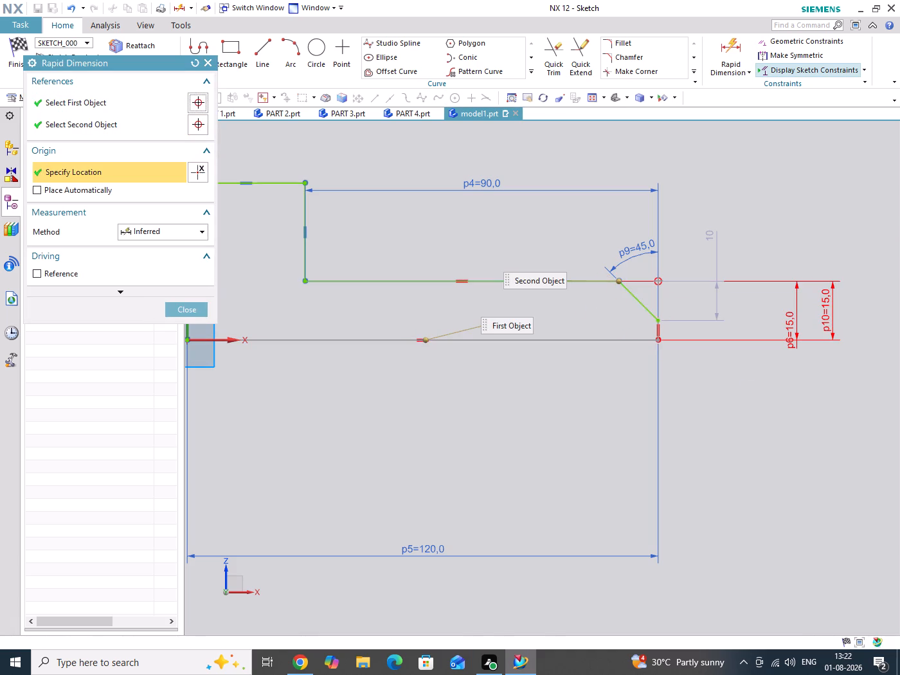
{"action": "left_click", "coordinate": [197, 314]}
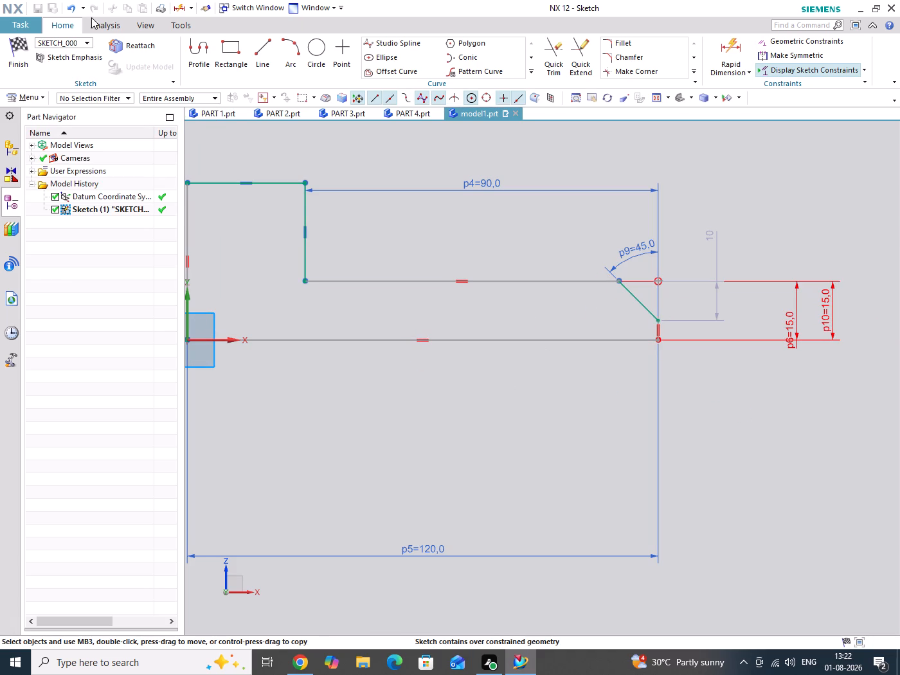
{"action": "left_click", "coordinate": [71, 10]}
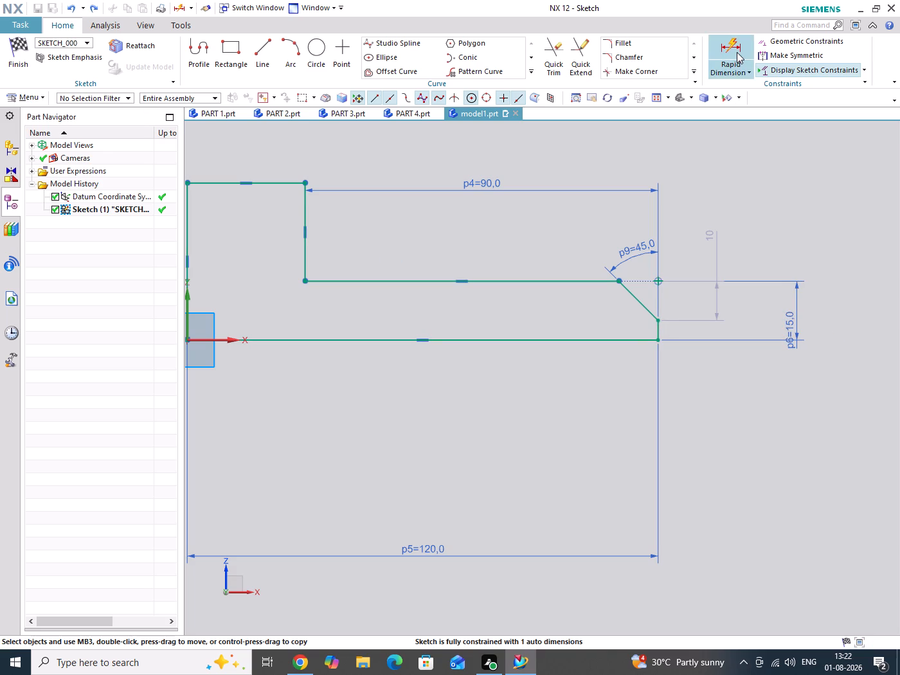
Dimension the height from the base line to the chamfer's lower endpoint, placing it beyond the end edge.
{"action": "left_click", "coordinate": [737, 52]}
{"action": "left_click", "coordinate": [602, 342]}
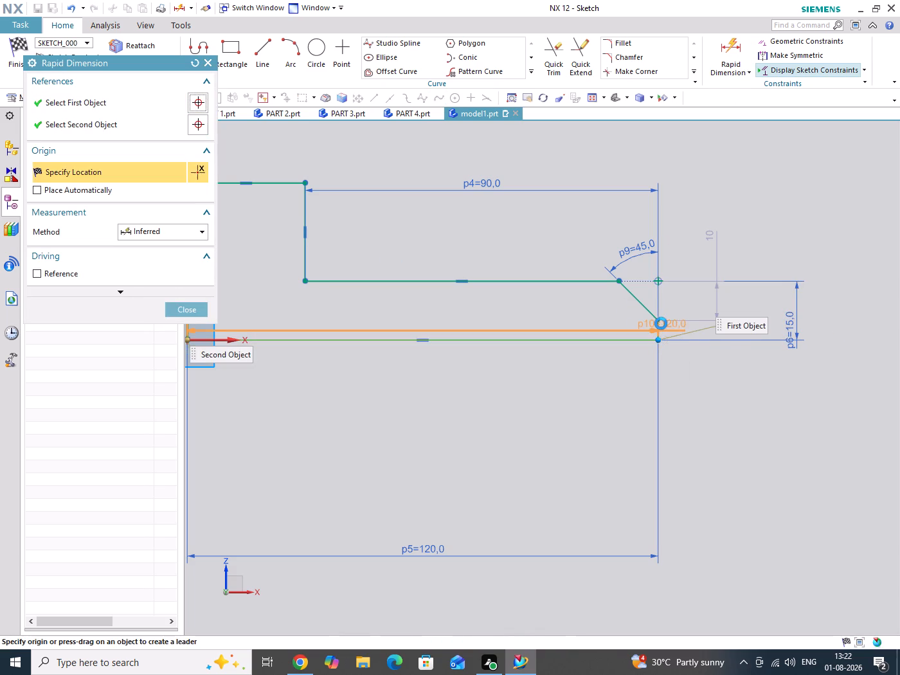
{"action": "left_click", "coordinate": [659, 321]}
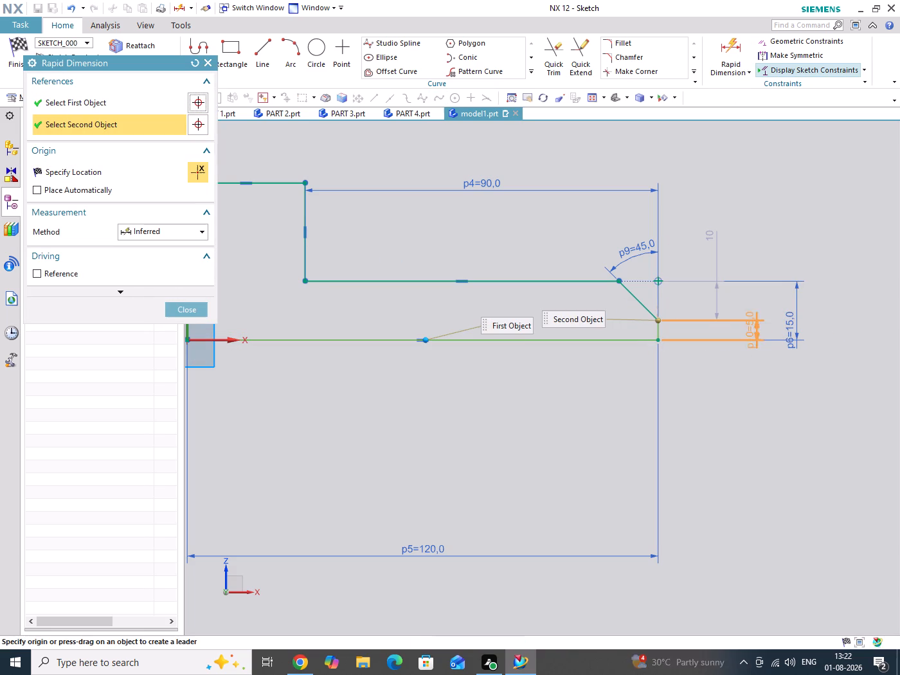
{"action": "left_click", "coordinate": [762, 378]}
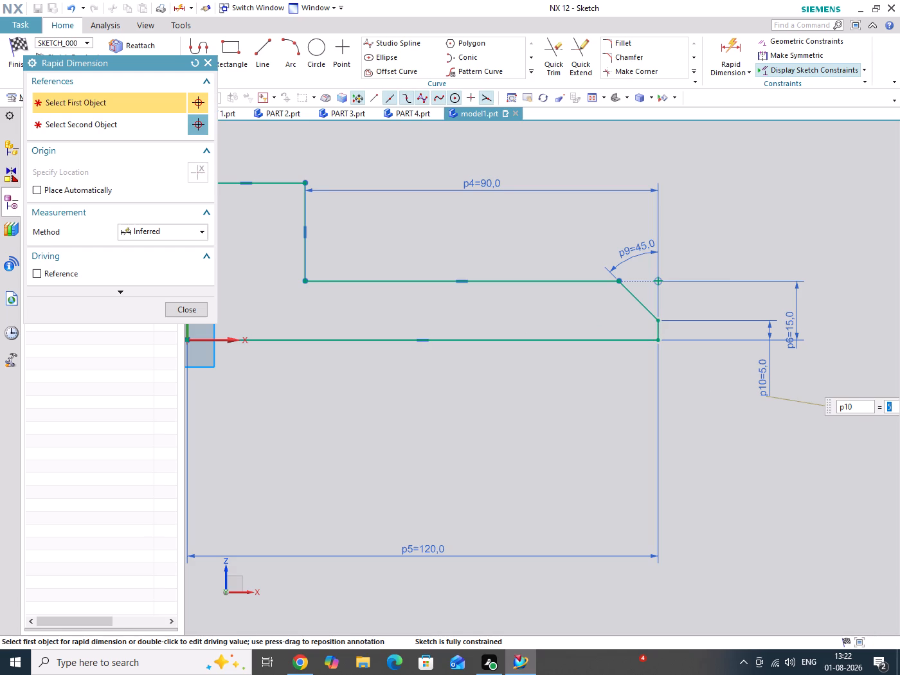
{"action": "left_click", "coordinate": [203, 314]}
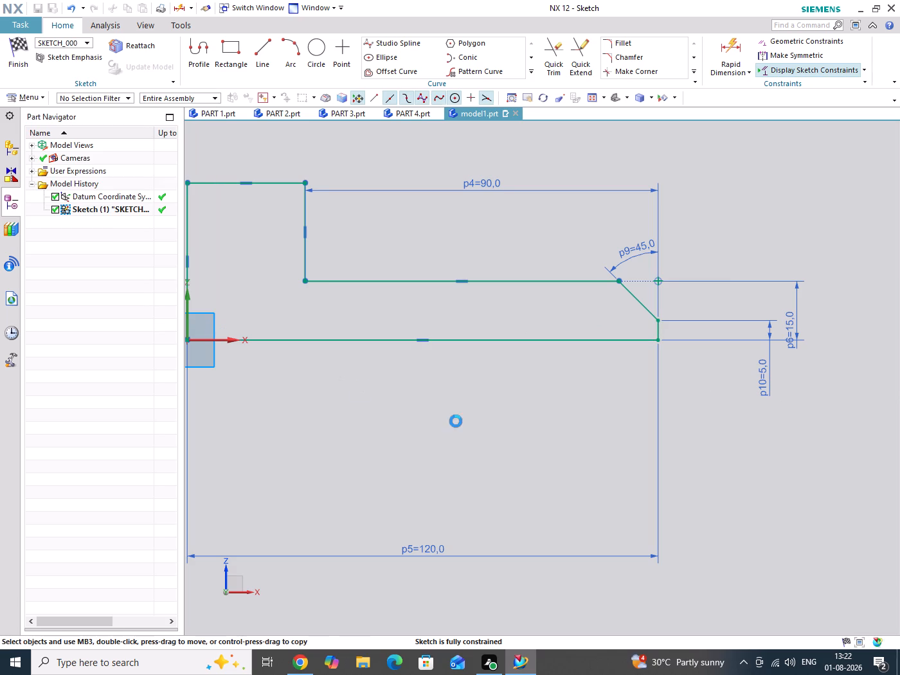
{"action": "left_click_drag", "start_coordinate": [751, 444], "coordinate": [772, 472]}
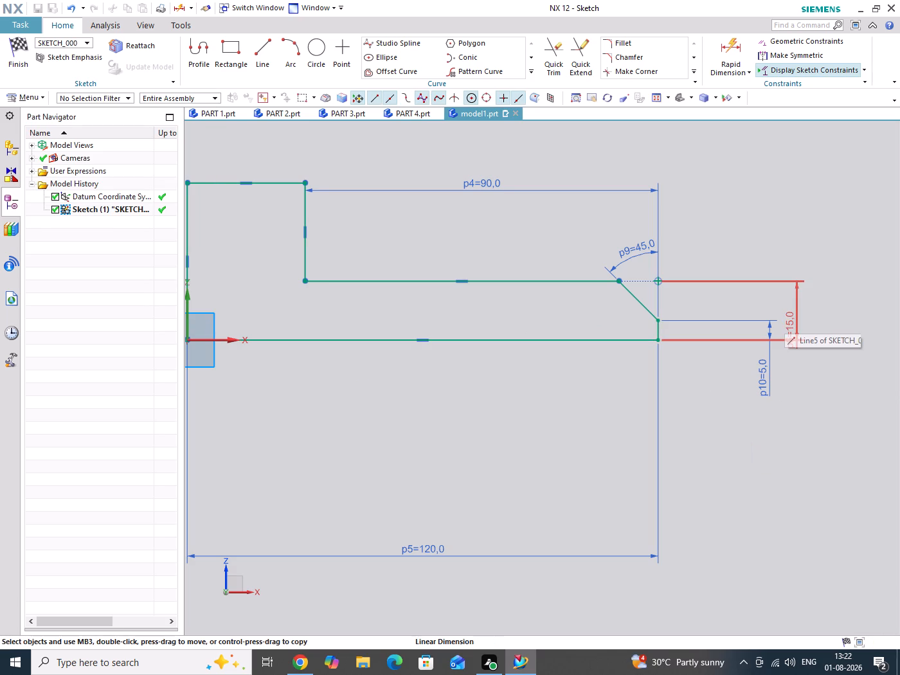
Set the narrow section's full height dimension to 25 mm.
{"action": "double_click", "coordinate": [788, 317]}
{"action": "type", "text": "25"}
{"action": "key", "text": "Return"}
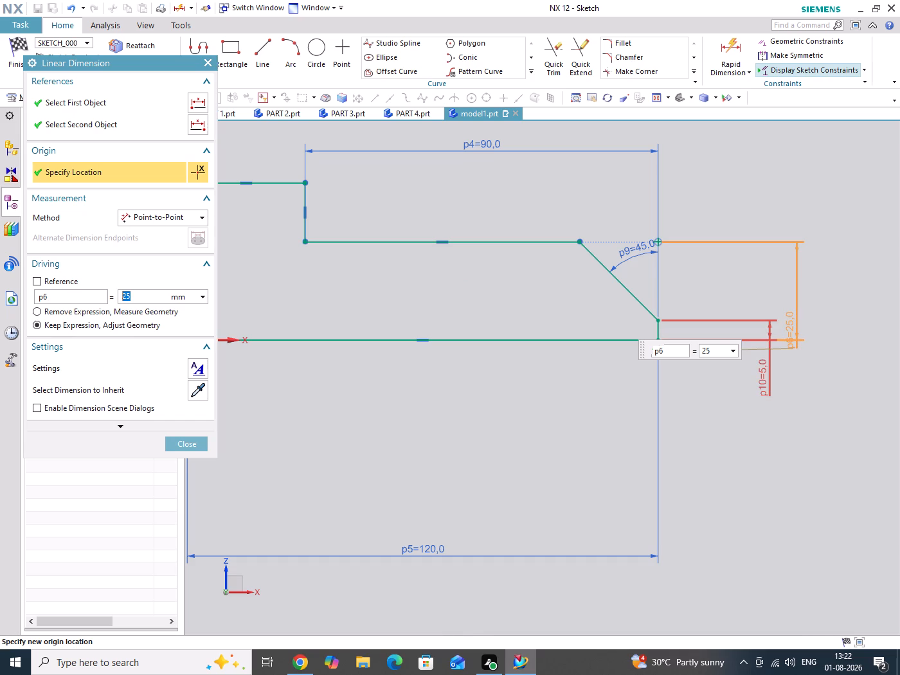
Set the height from the base line to the chamfer's lower endpoint to 15 mm.
{"action": "double_click", "coordinate": [768, 382]}
{"action": "type", "text": "15"}
{"action": "key", "text": "Return"}
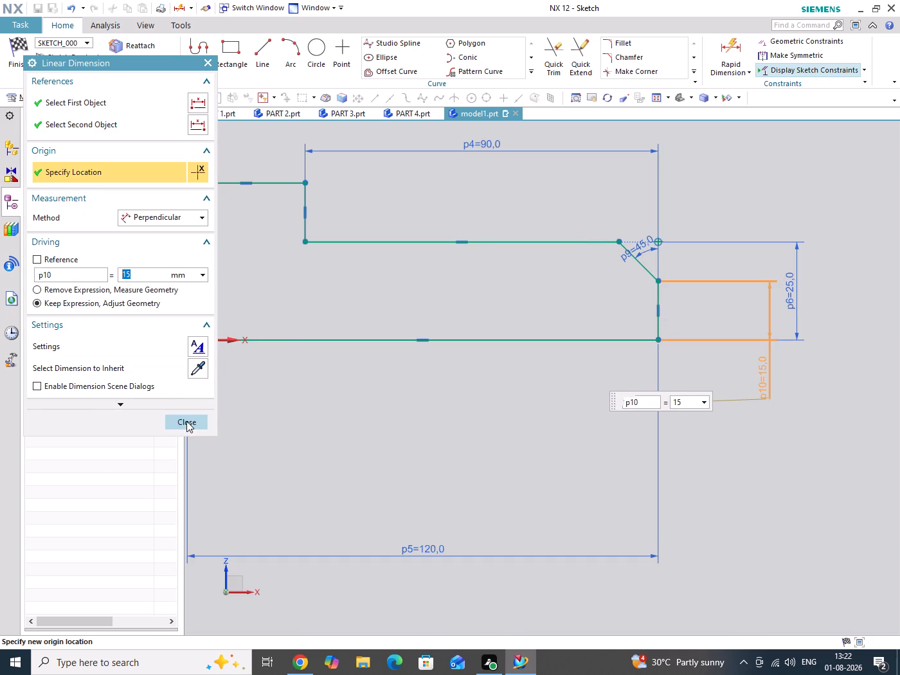
{"action": "left_click", "coordinate": [187, 421]}
Reposition the chamfer's 45° angle dimension clear above the profile outline.
{"action": "left_click_drag", "start_coordinate": [643, 250], "coordinate": [642, 231]}
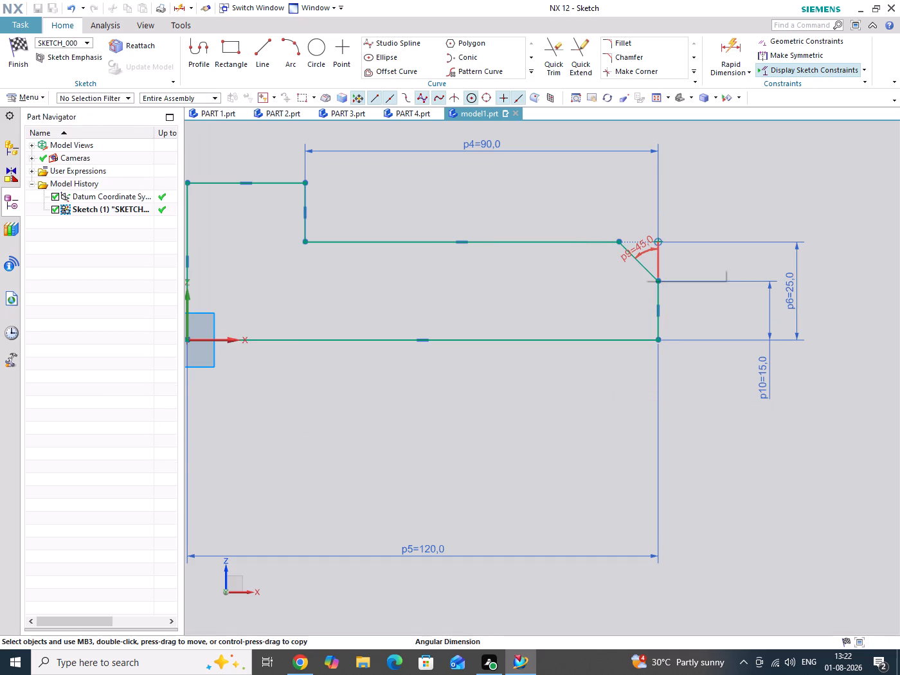
{"action": "left_click_drag", "start_coordinate": [642, 231], "coordinate": [629, 193]}
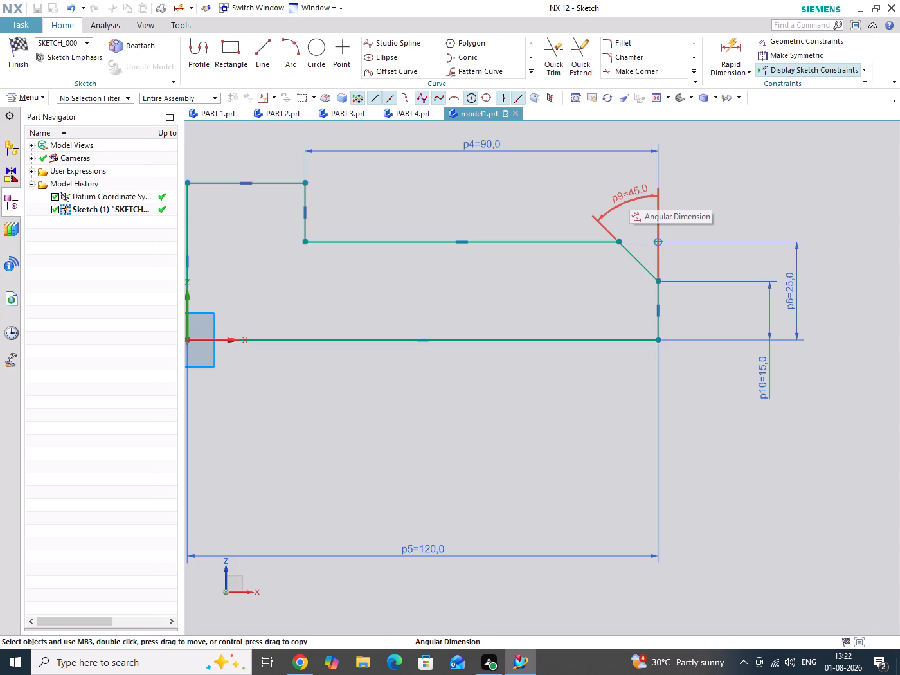
Chamfer the tall section's upper corner on the Z-axis edge with a 10 mm distance and a 45° angle.
{"action": "scroll", "coordinate": [706, 480], "scroll_direction": "down", "scroll_amount": 3}
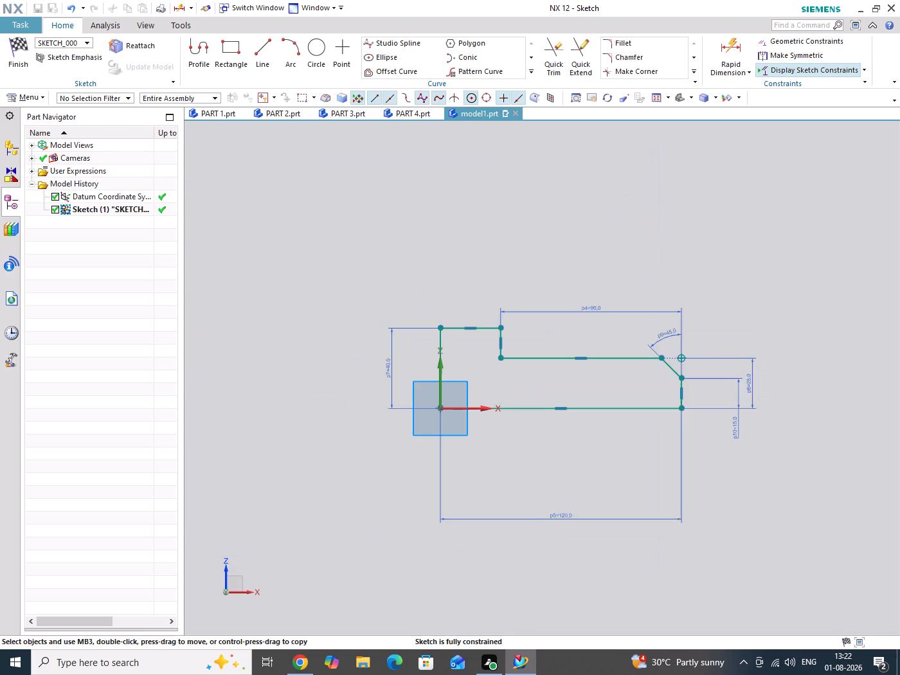
{"action": "scroll", "coordinate": [543, 435], "scroll_direction": "up", "scroll_amount": 1}
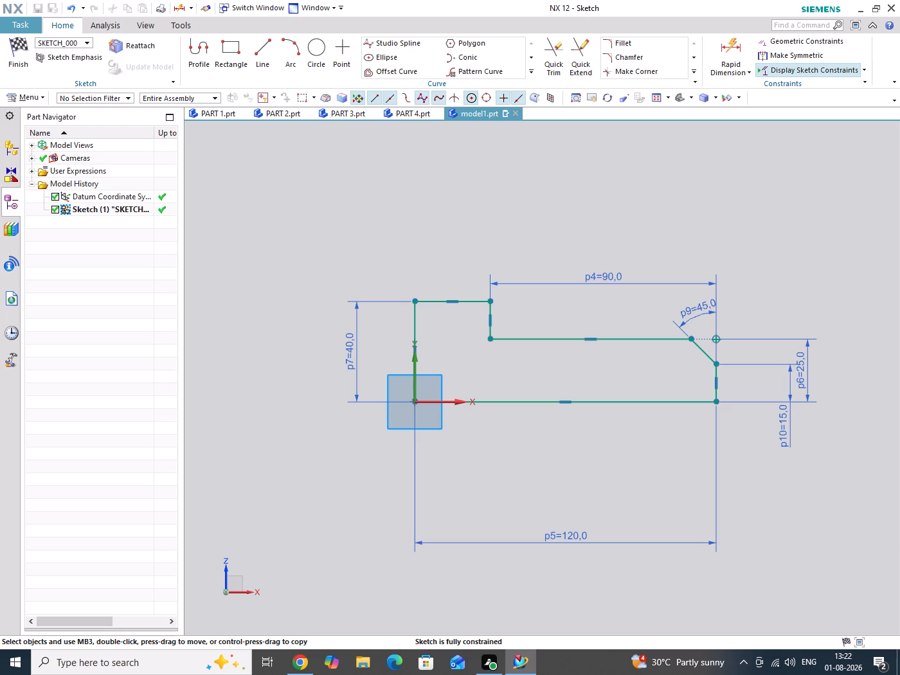
{"action": "scroll", "coordinate": [406, 337], "scroll_direction": "up", "scroll_amount": 4}
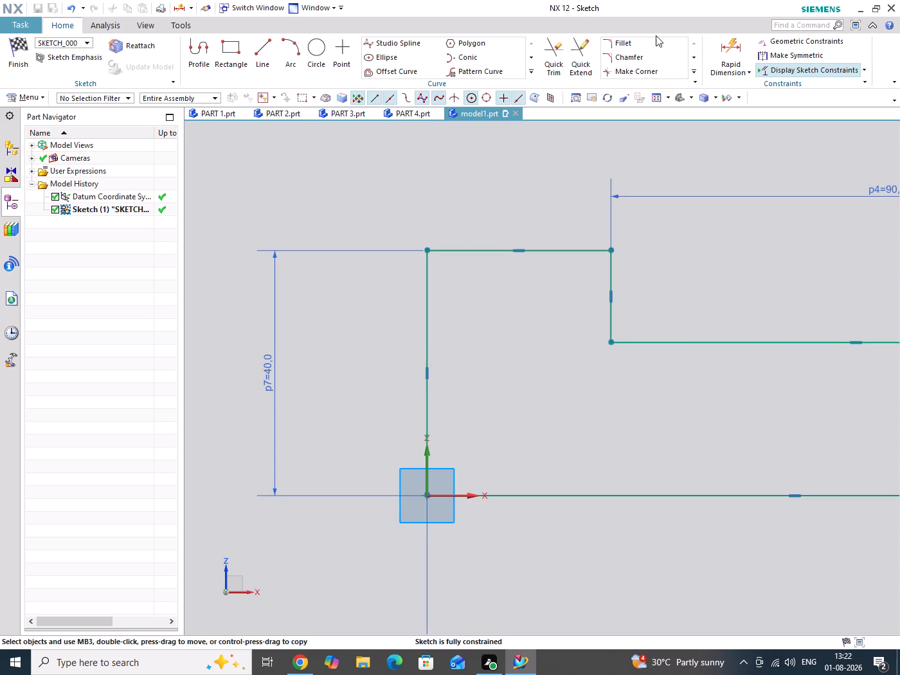
{"action": "left_click", "coordinate": [639, 59]}
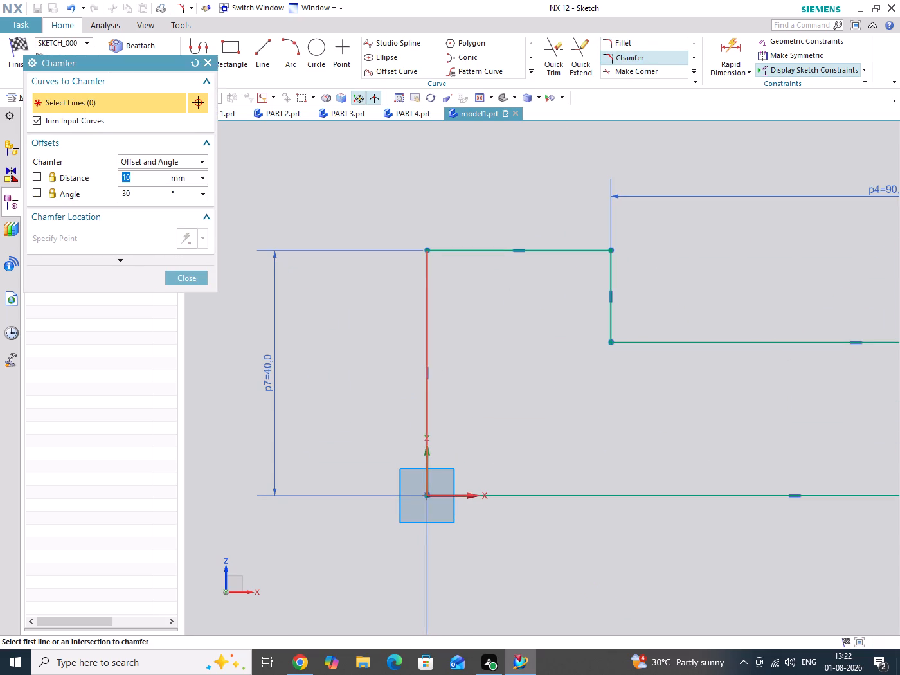
{"action": "left_click", "coordinate": [428, 272]}
{"action": "left_click", "coordinate": [453, 255]}
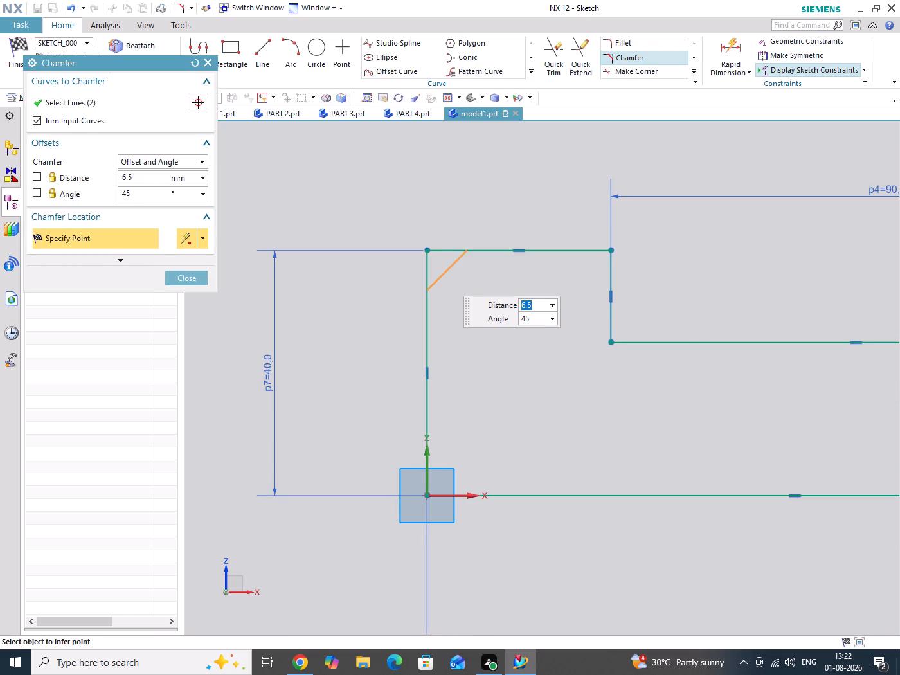
{"action": "key", "text": "1"}
{"action": "key", "text": "0"}
{"action": "key", "text": "Return"}
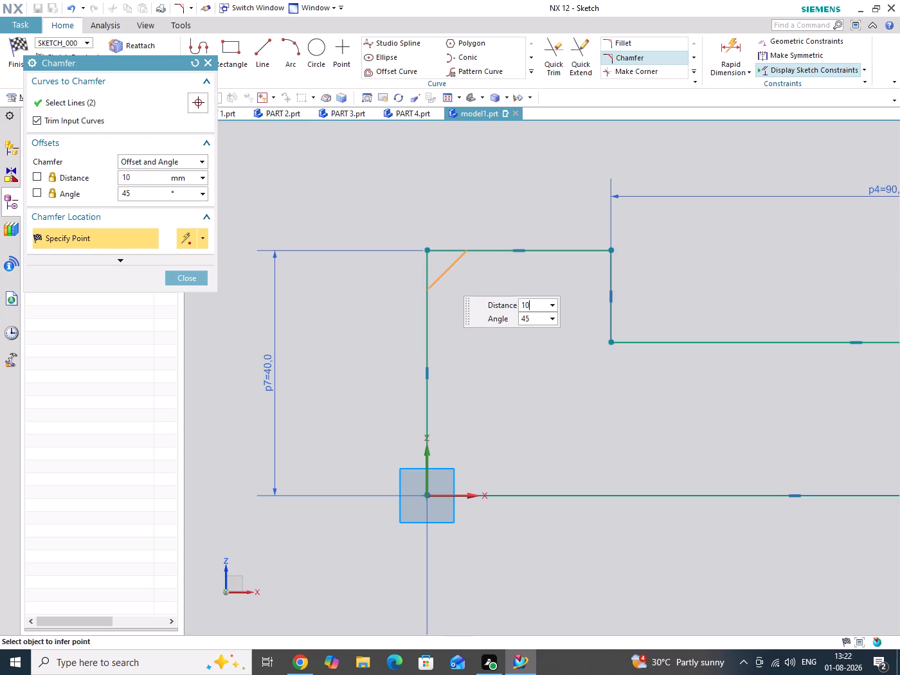
{"action": "type", "text": "45"}
{"action": "key", "text": "Return"}
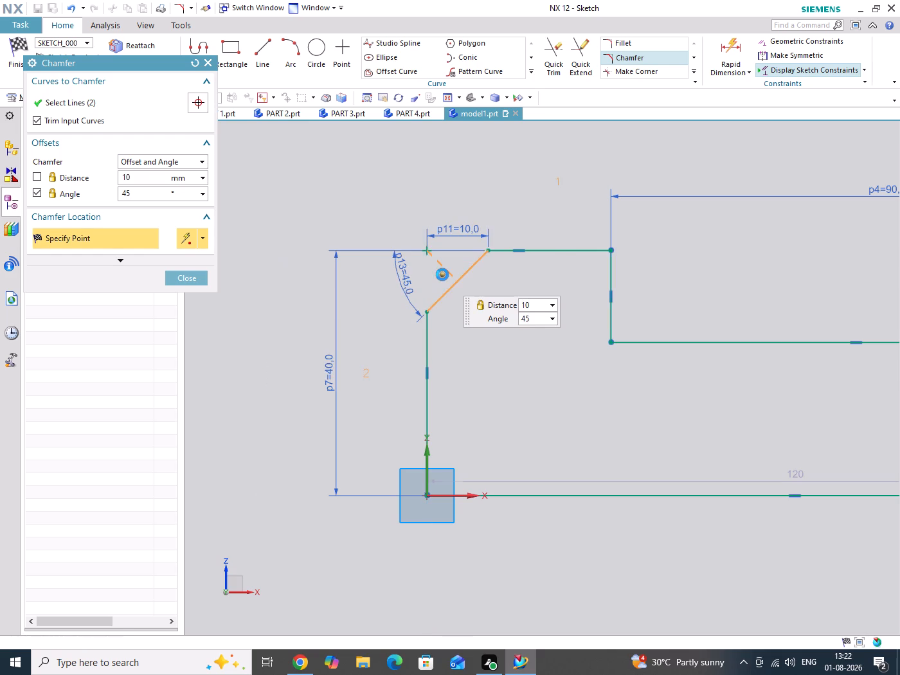
{"action": "left_click", "coordinate": [196, 283]}
Finish the sketch and return to the Revolve feature with the profile as its section.
{"action": "key", "text": "ctrl+q"}
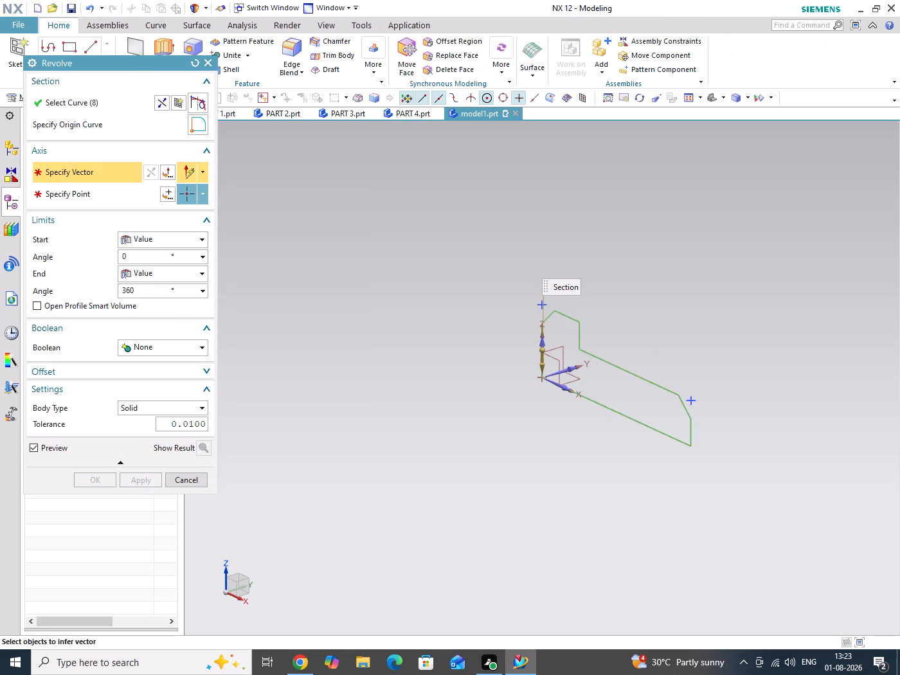
Revolve the stepped profile 360° about the X axis through the origin as a solid body.
{"action": "left_click", "coordinate": [569, 388]}
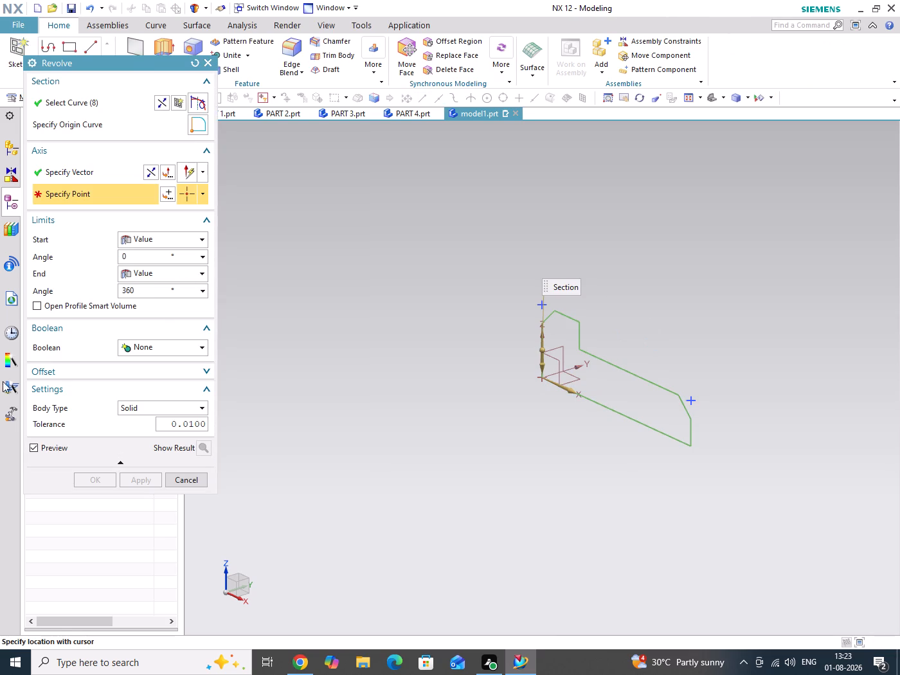
{"action": "left_click", "coordinate": [170, 196]}
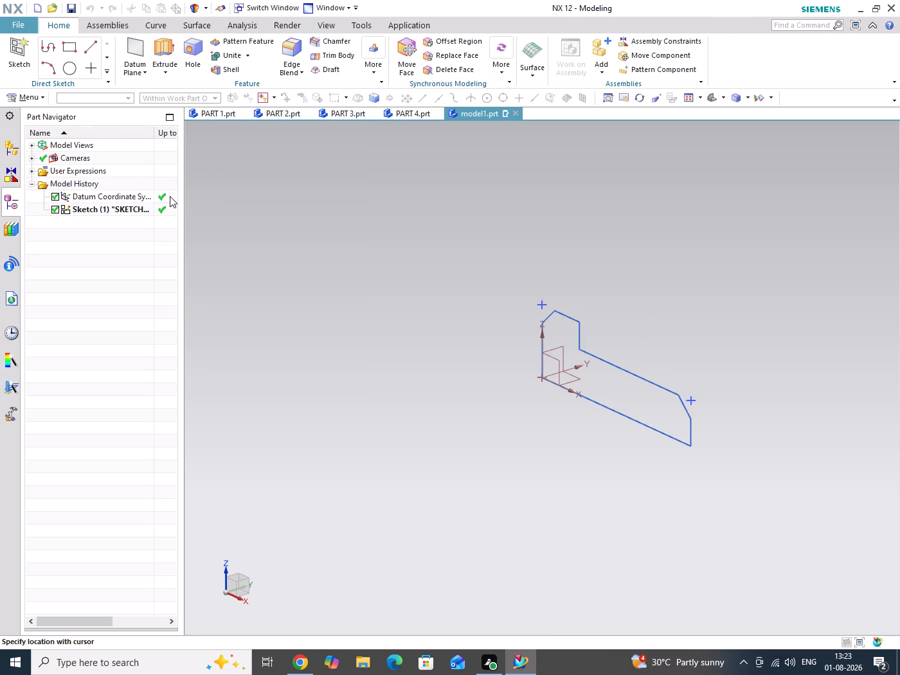
{"action": "left_click", "coordinate": [148, 304]}
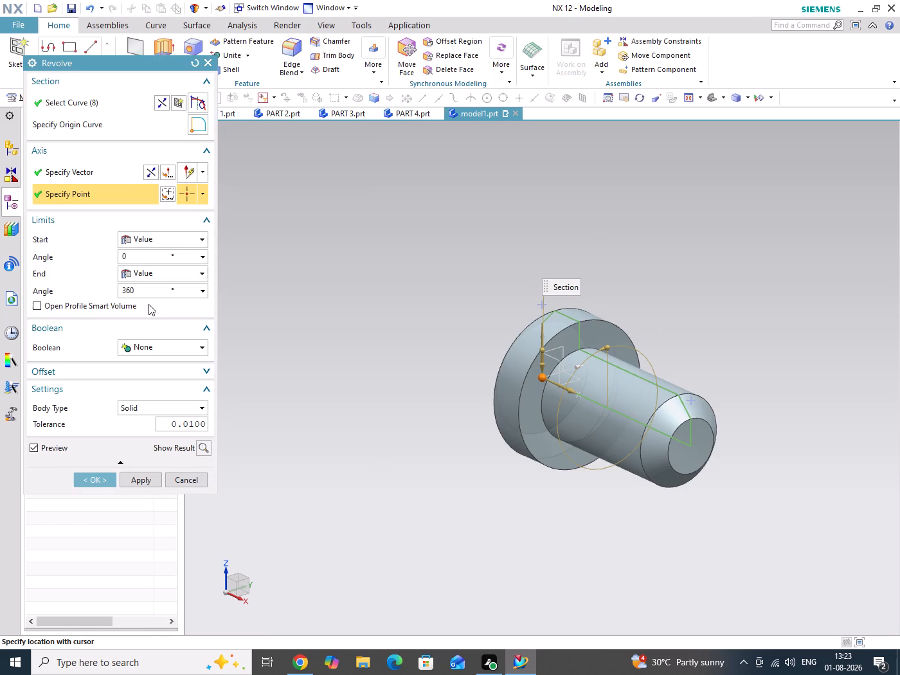
{"action": "left_click", "coordinate": [104, 484]}
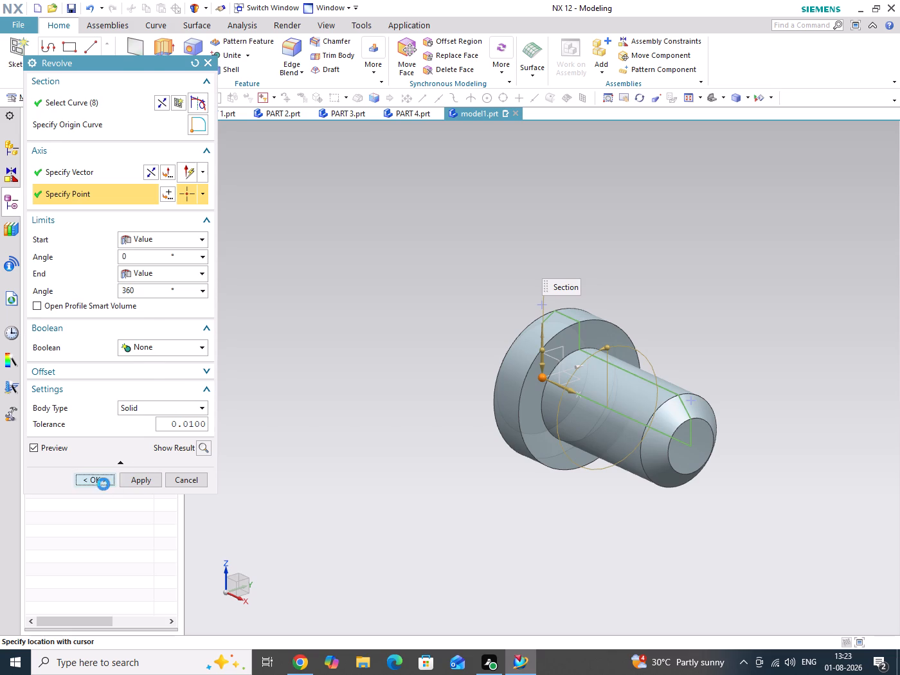
{"action": "left_click_drag", "start_coordinate": [346, 348], "coordinate": [387, 431]}
{"action": "middle_click_drag", "start_coordinate": [397, 406], "coordinate": [509, 369]}
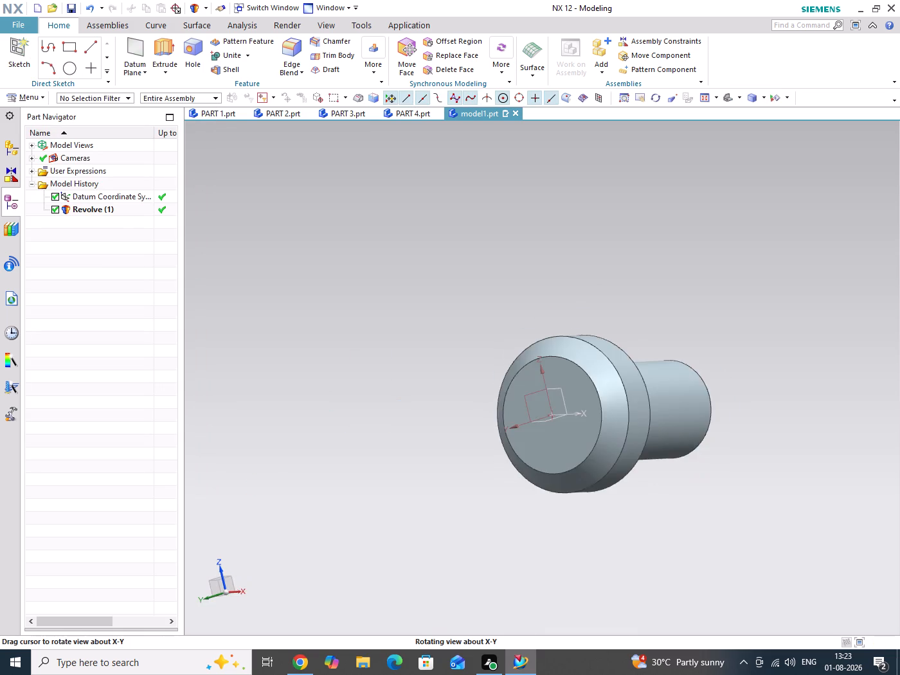
{"action": "middle_click_drag", "start_coordinate": [509, 369], "coordinate": [444, 373]}
Save the model as PART 5 in the TRIANGULAR folder.
{"action": "key", "text": "ctrl+s"}
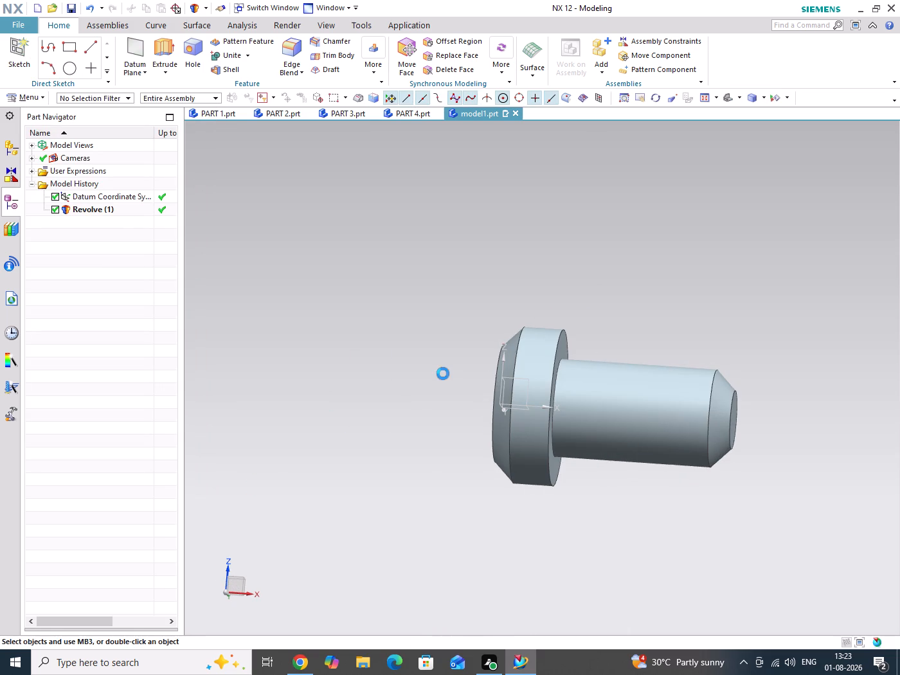
{"action": "left_click", "coordinate": [553, 278]}
{"action": "left_click", "coordinate": [20, 22]}
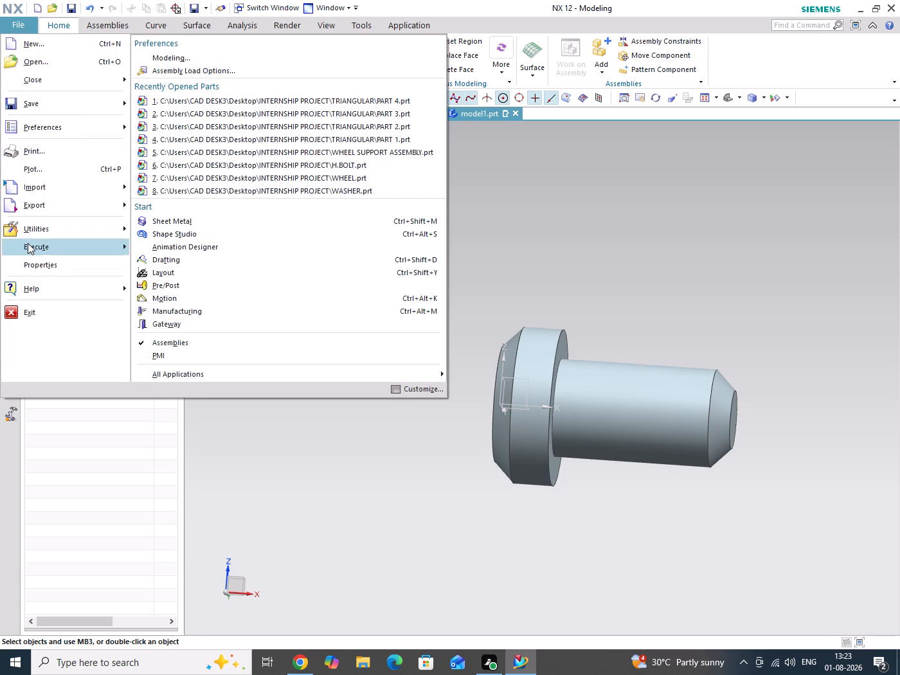
{"action": "left_click", "coordinate": [45, 106]}
{"action": "left_click", "coordinate": [201, 120]}
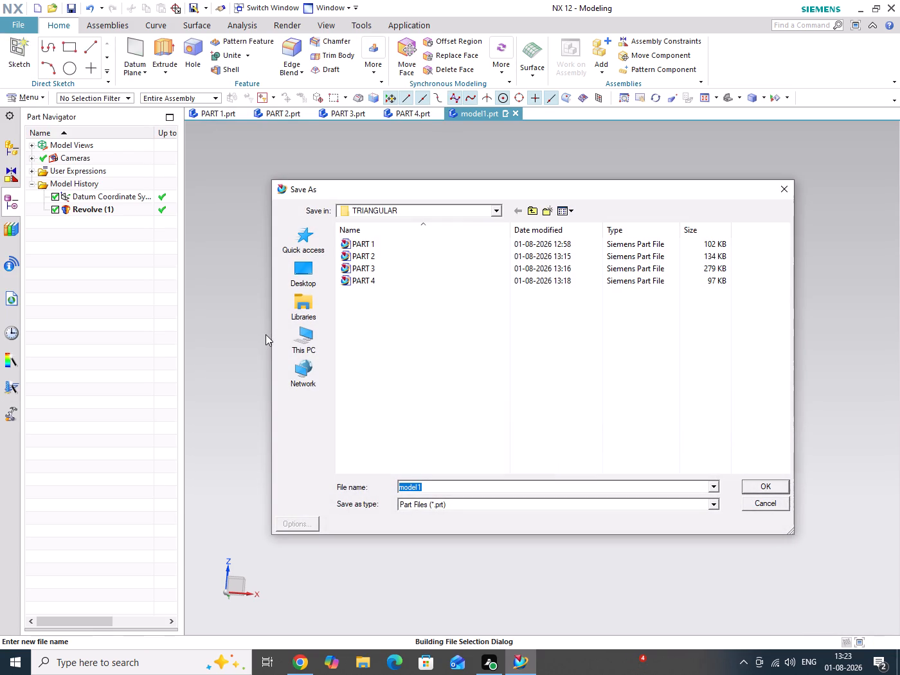
{"action": "type", "text": "PART 5"}
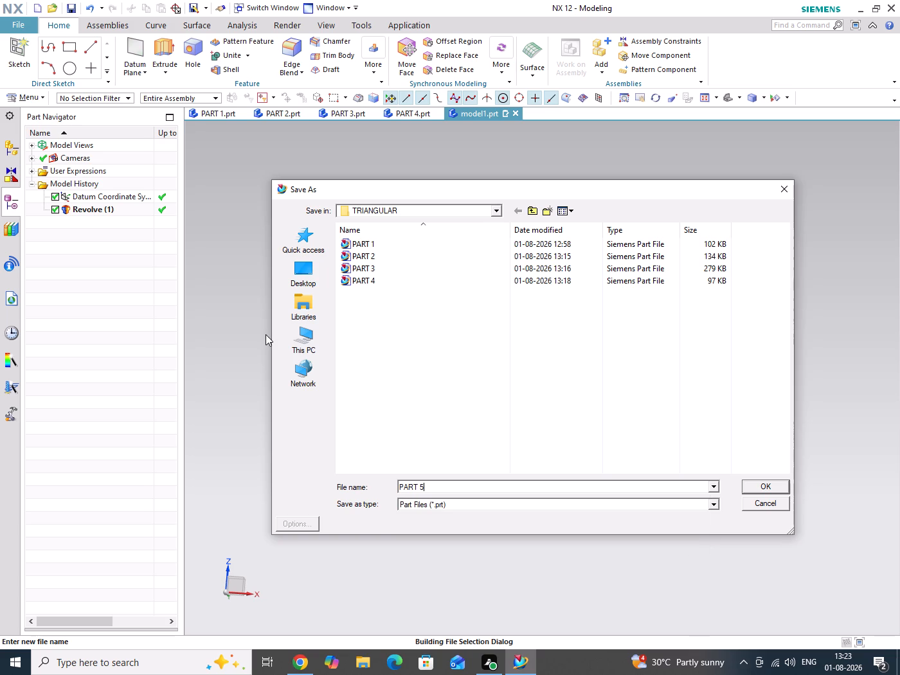
{"action": "key", "text": "Return"}
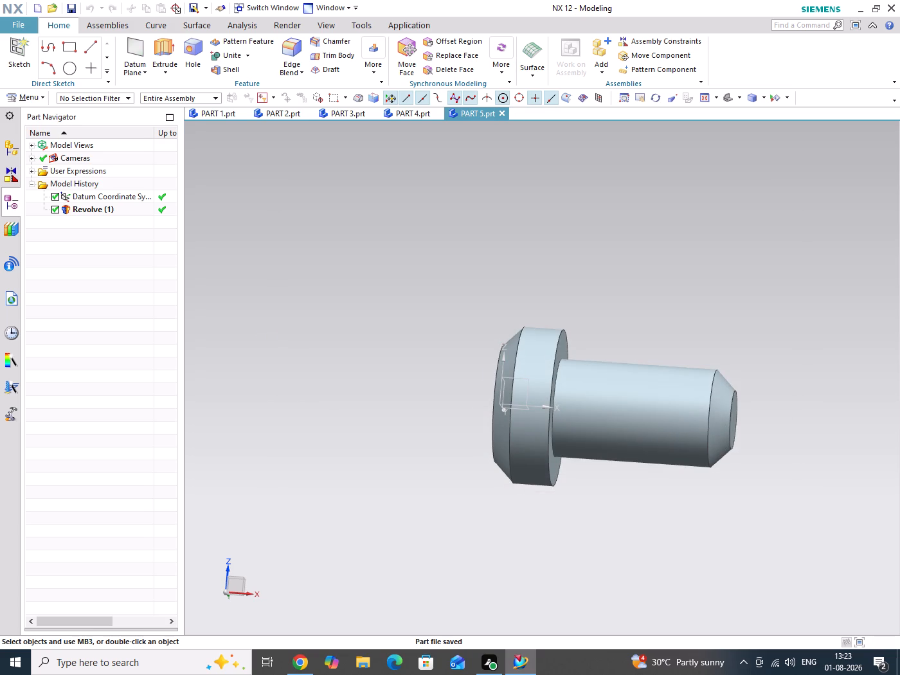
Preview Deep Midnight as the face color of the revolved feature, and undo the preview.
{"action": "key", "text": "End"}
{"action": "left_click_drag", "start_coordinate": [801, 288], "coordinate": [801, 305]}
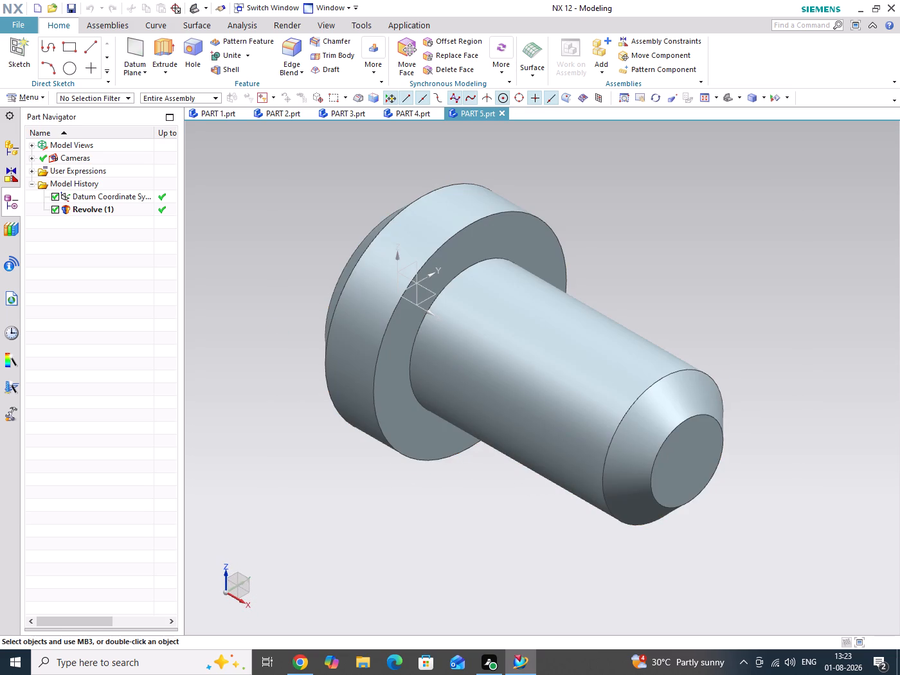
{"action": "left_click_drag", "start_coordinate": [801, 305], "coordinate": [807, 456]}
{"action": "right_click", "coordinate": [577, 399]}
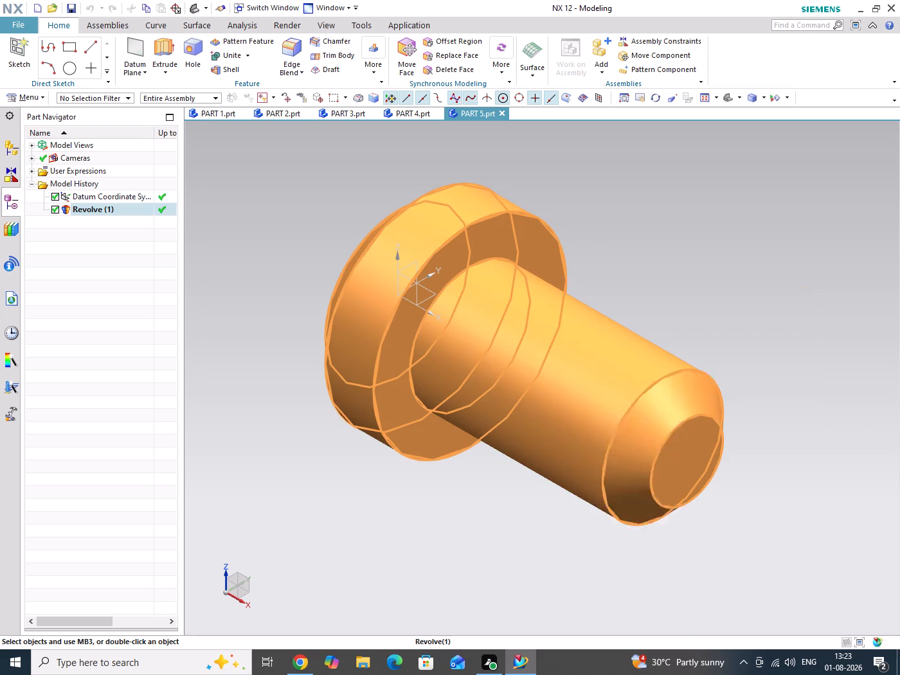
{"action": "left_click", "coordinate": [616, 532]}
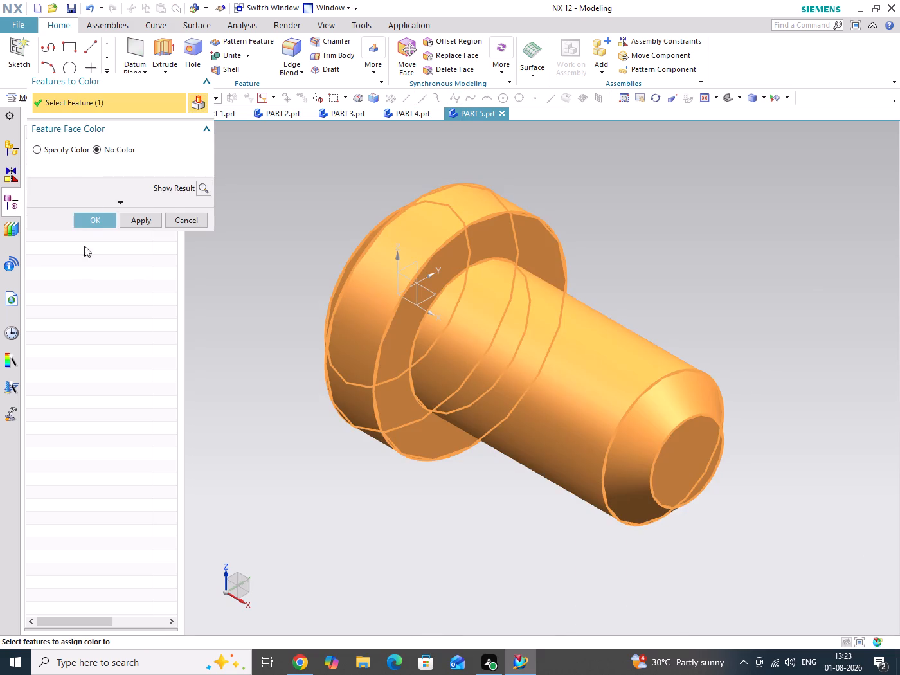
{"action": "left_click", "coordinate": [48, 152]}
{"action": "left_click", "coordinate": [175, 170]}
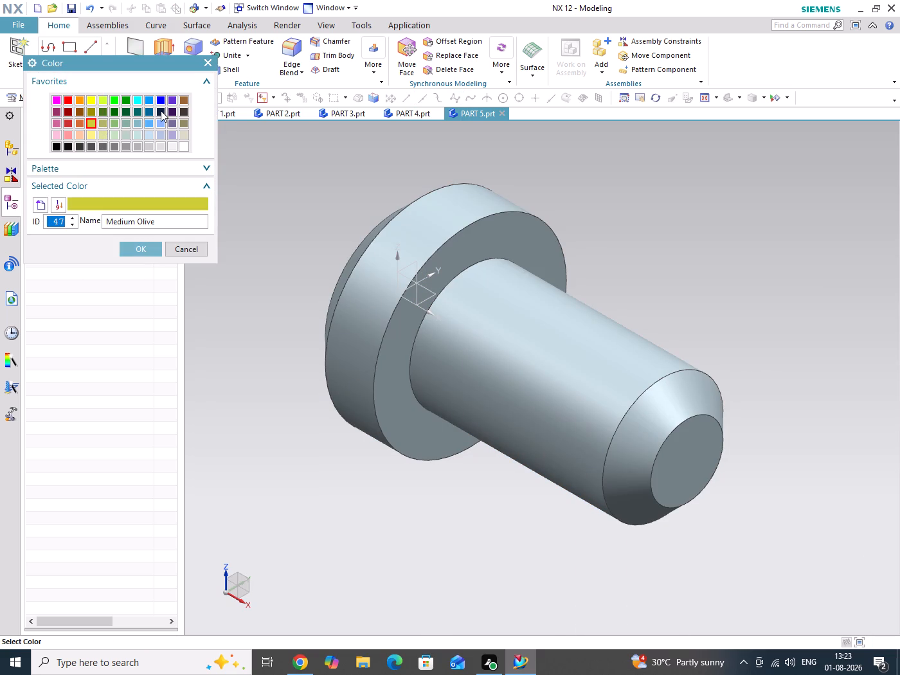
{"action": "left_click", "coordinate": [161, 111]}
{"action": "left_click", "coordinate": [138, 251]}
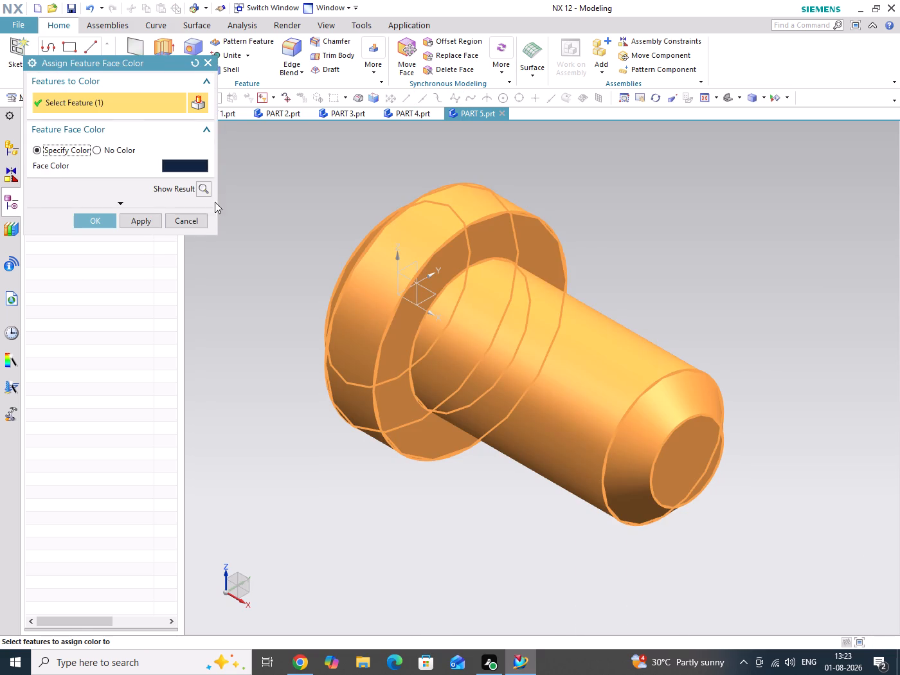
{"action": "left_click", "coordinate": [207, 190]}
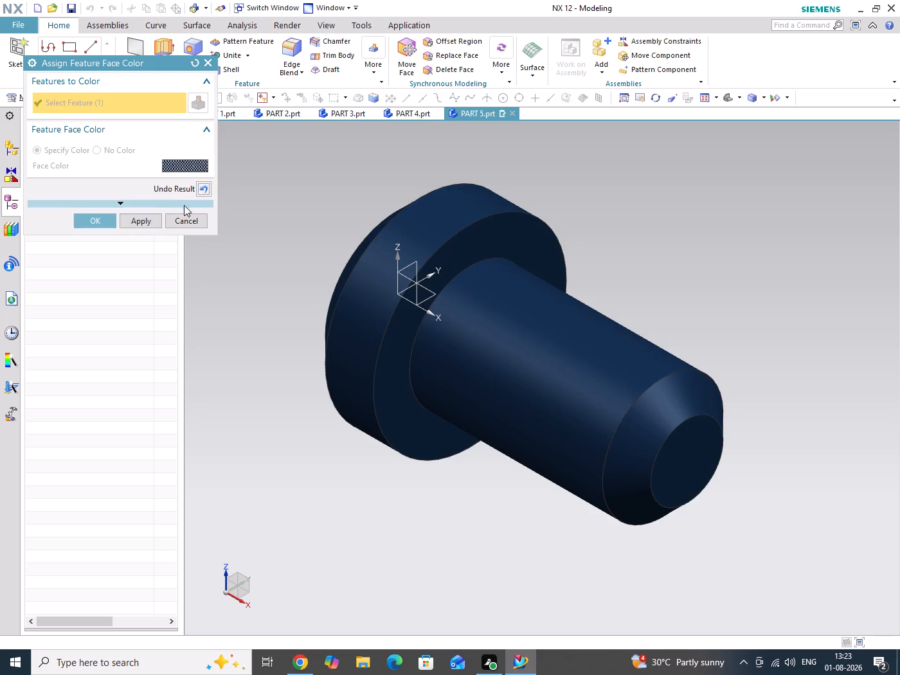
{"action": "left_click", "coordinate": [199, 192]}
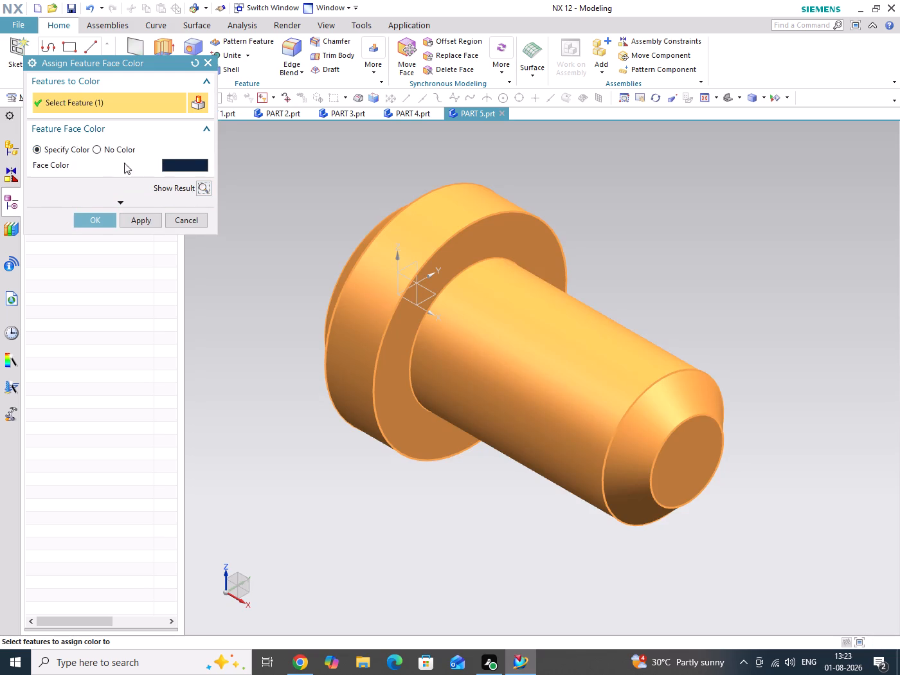
Assign a bright yellow-green face color from the favorites to the revolved feature.
{"action": "left_click", "coordinate": [176, 170]}
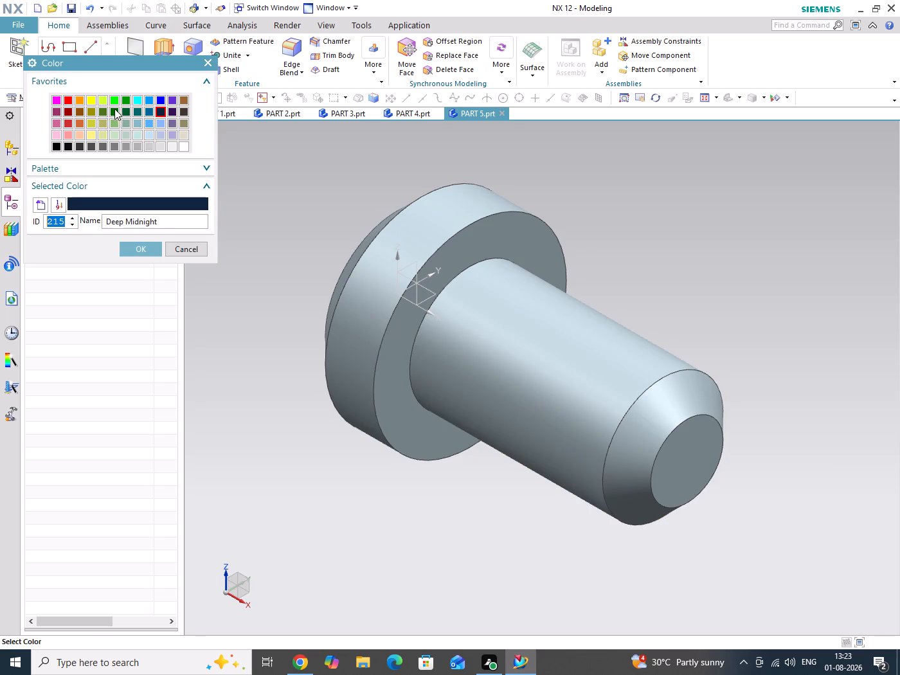
{"action": "left_click", "coordinate": [102, 102]}
{"action": "left_click", "coordinate": [145, 250]}
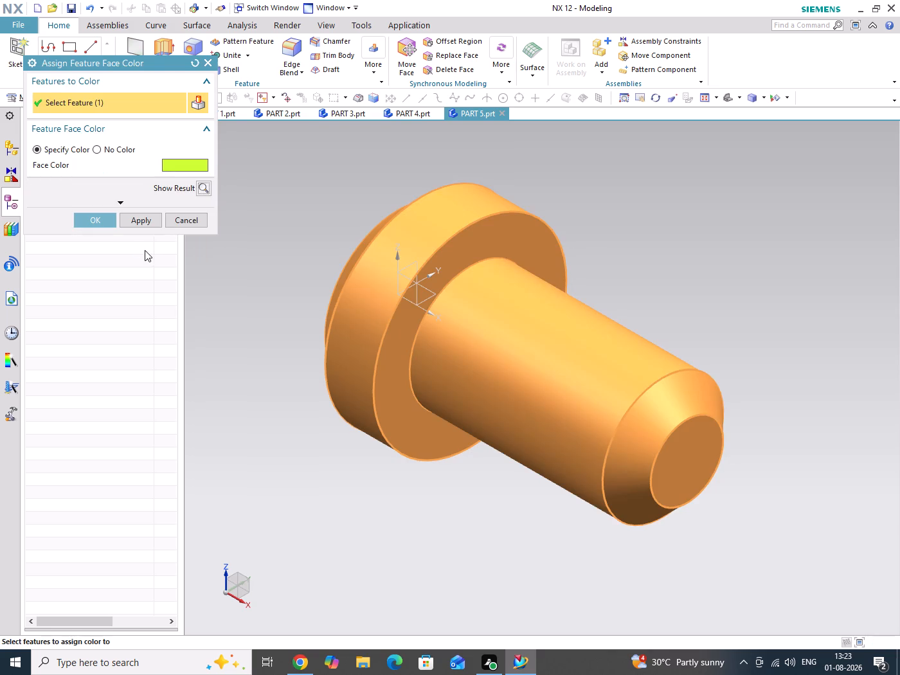
{"action": "left_click", "coordinate": [204, 192]}
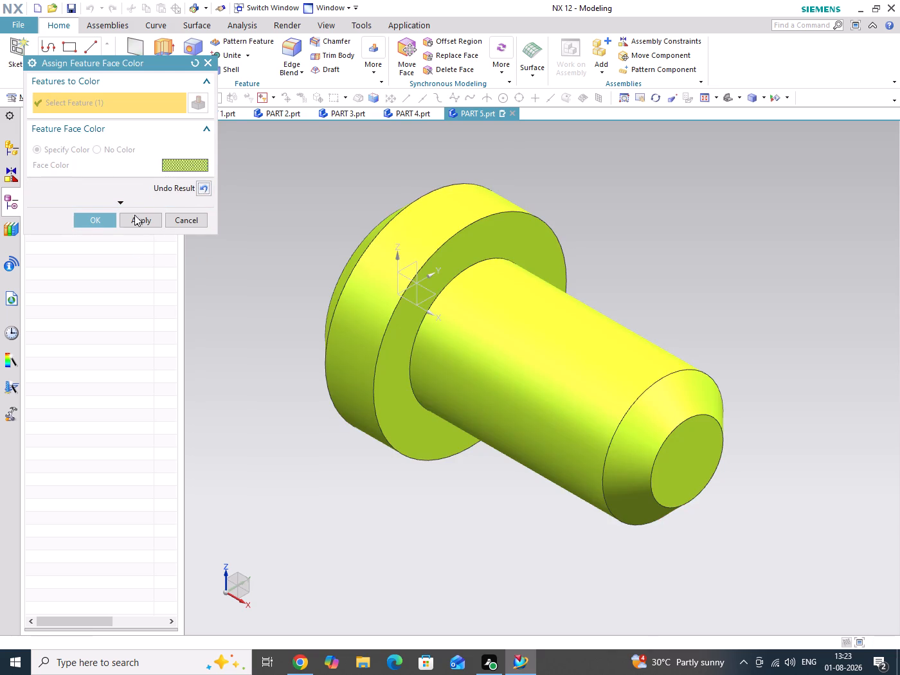
{"action": "left_click", "coordinate": [99, 220]}
{"action": "left_click_drag", "start_coordinate": [251, 237], "coordinate": [251, 307]}
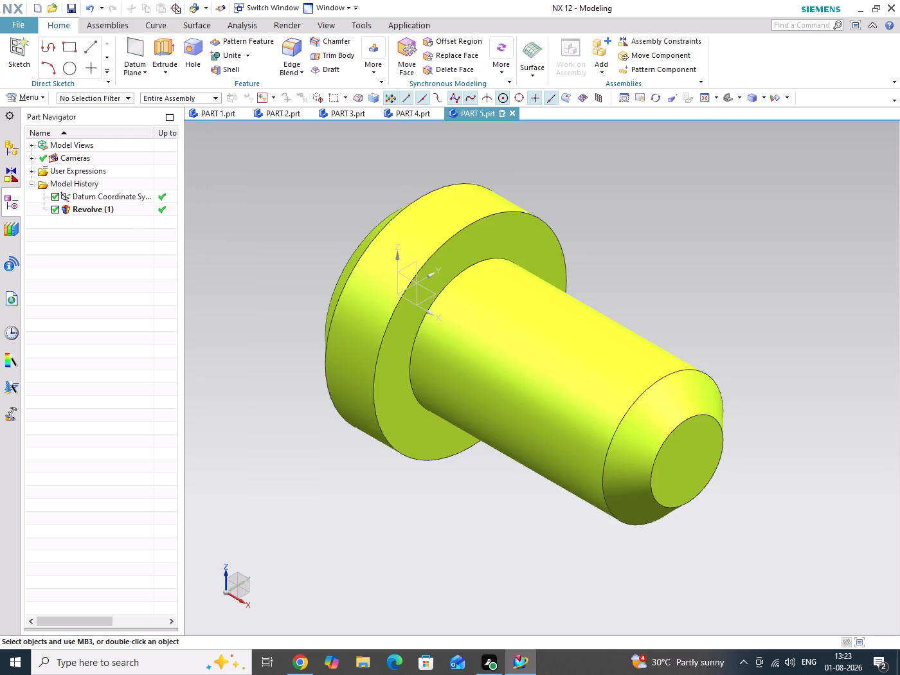
Save the recolored part file.
{"action": "key", "text": "ctrl+s"}
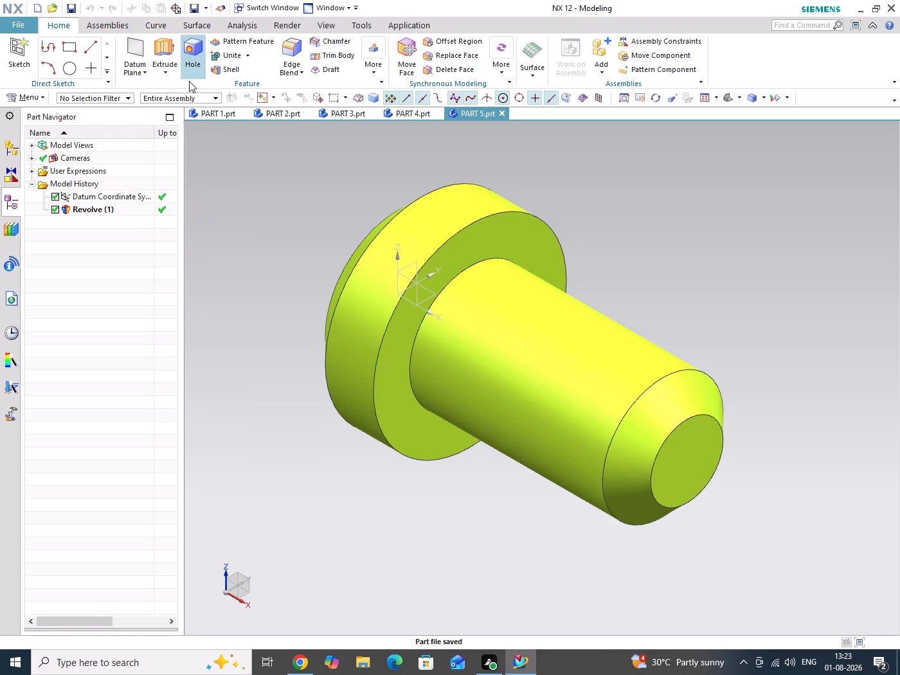
For an Extrude section, sketch a 12 mm diameter circle on the XY plane, about 97 mm from the origin near the shank's chamfered end.
{"action": "key", "text": "x"}
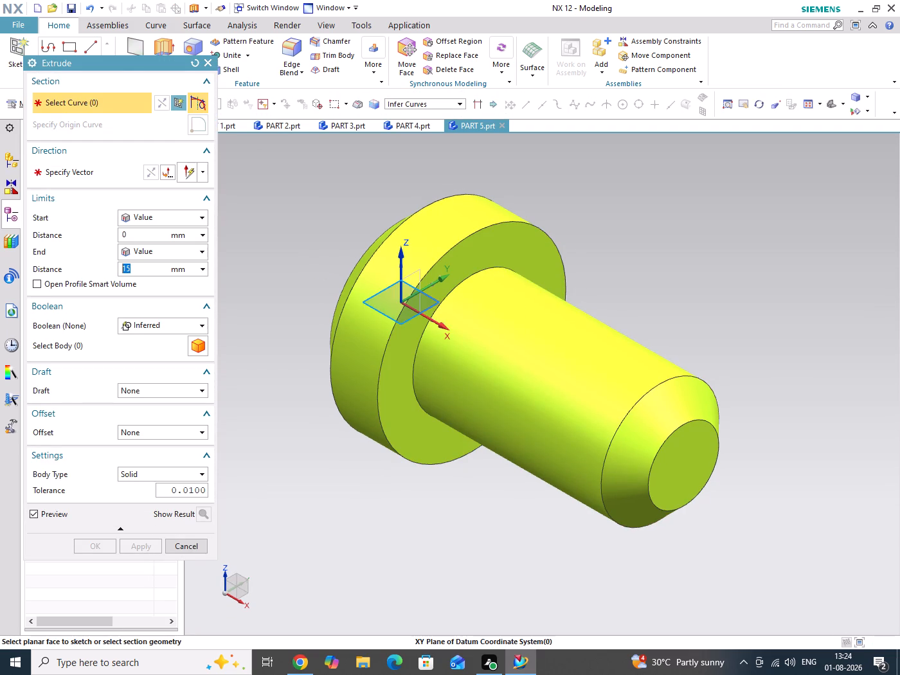
{"action": "left_click", "coordinate": [432, 305]}
{"action": "scroll", "coordinate": [427, 308], "scroll_direction": "down", "scroll_amount": 2}
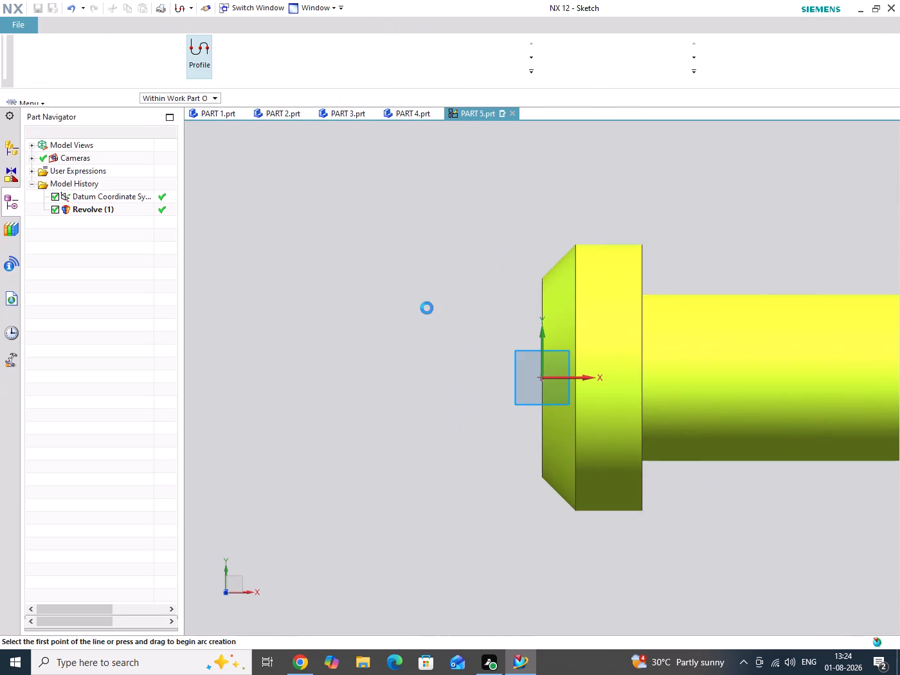
{"action": "scroll", "coordinate": [427, 308], "scroll_direction": "down", "scroll_amount": 1}
{"action": "scroll", "coordinate": [865, 358], "scroll_direction": "up", "scroll_amount": 2}
{"action": "scroll", "coordinate": [703, 359], "scroll_direction": "down", "scroll_amount": 3}
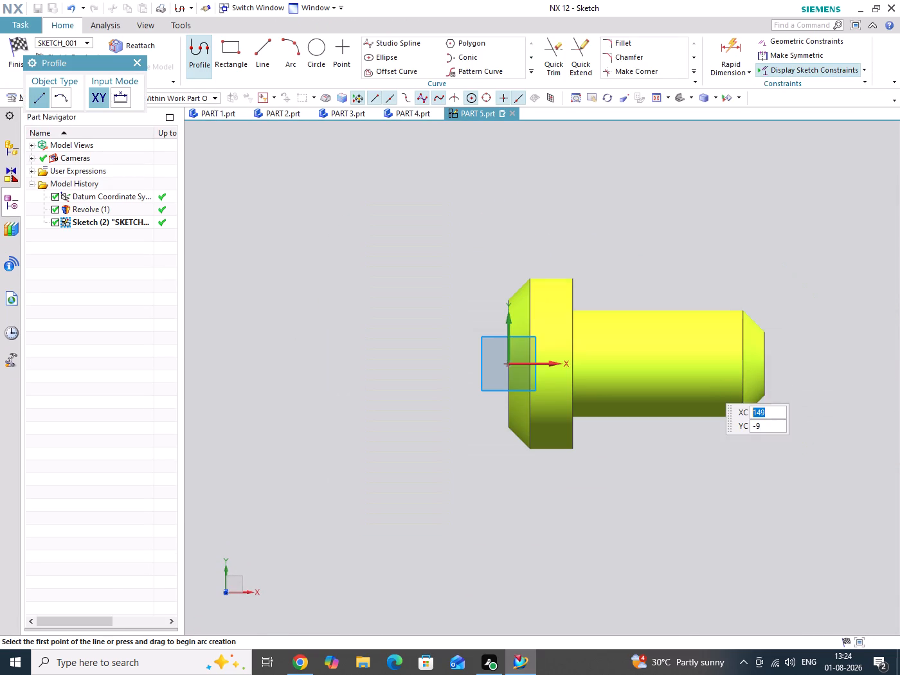
{"action": "key", "text": "Escape"}
{"action": "key", "text": "o"}
{"action": "scroll", "coordinate": [811, 379], "scroll_direction": "up", "scroll_amount": 2}
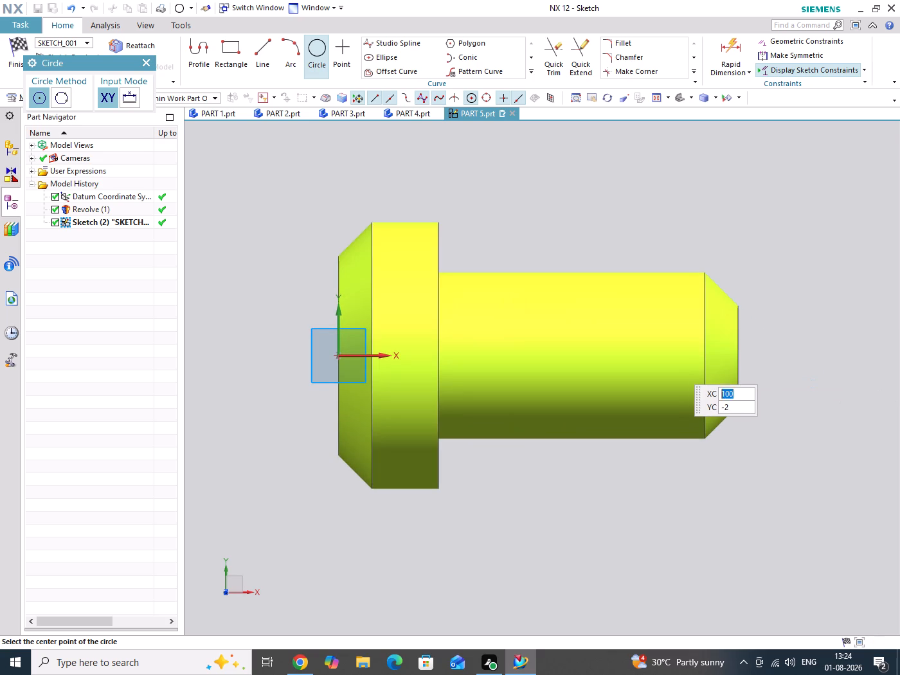
{"action": "left_click", "coordinate": [662, 356]}
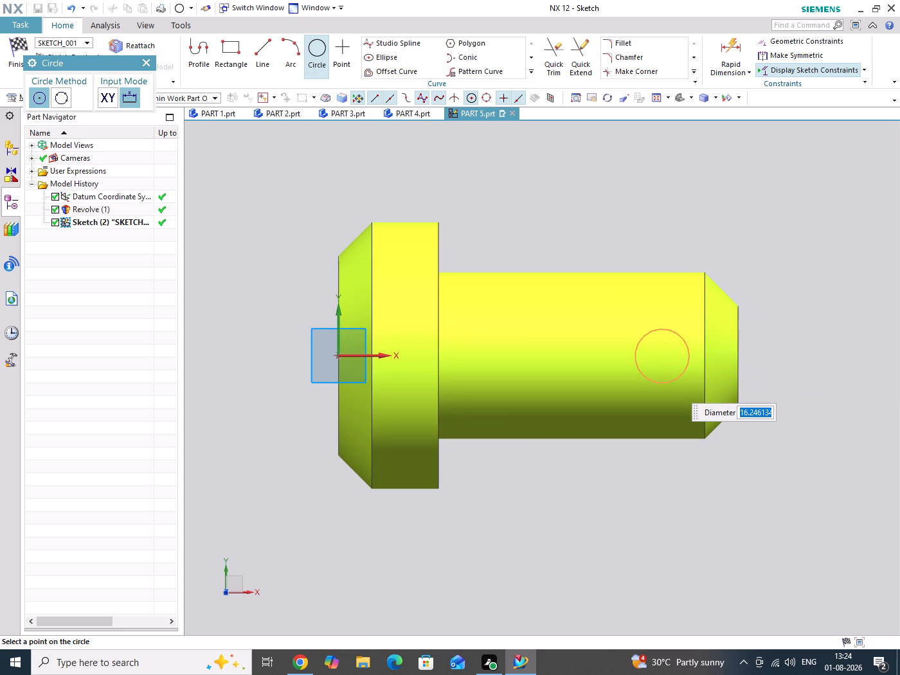
{"action": "type", "text": "12"}
{"action": "key", "text": "Return"}
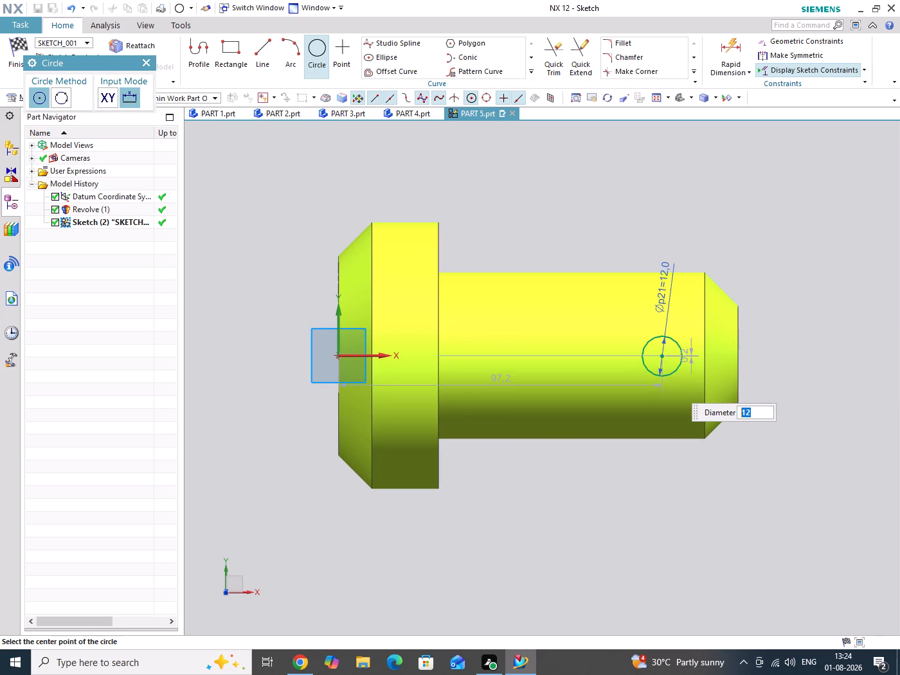
{"action": "middle_click", "coordinate": [779, 331]}
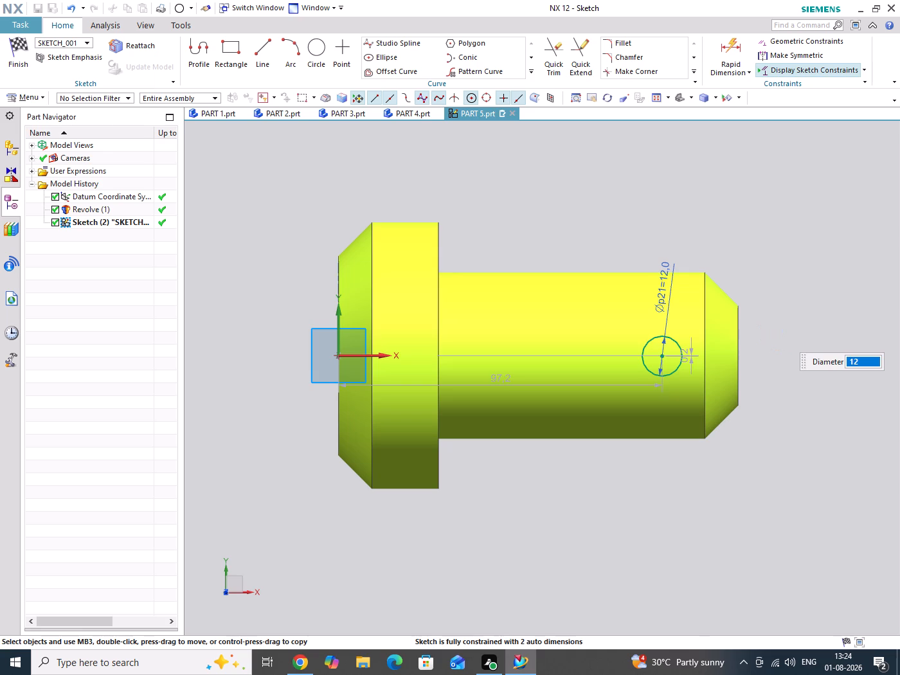
Constrain the circle's center to align horizontally with the sketch origin.
{"action": "left_click", "coordinate": [663, 356]}
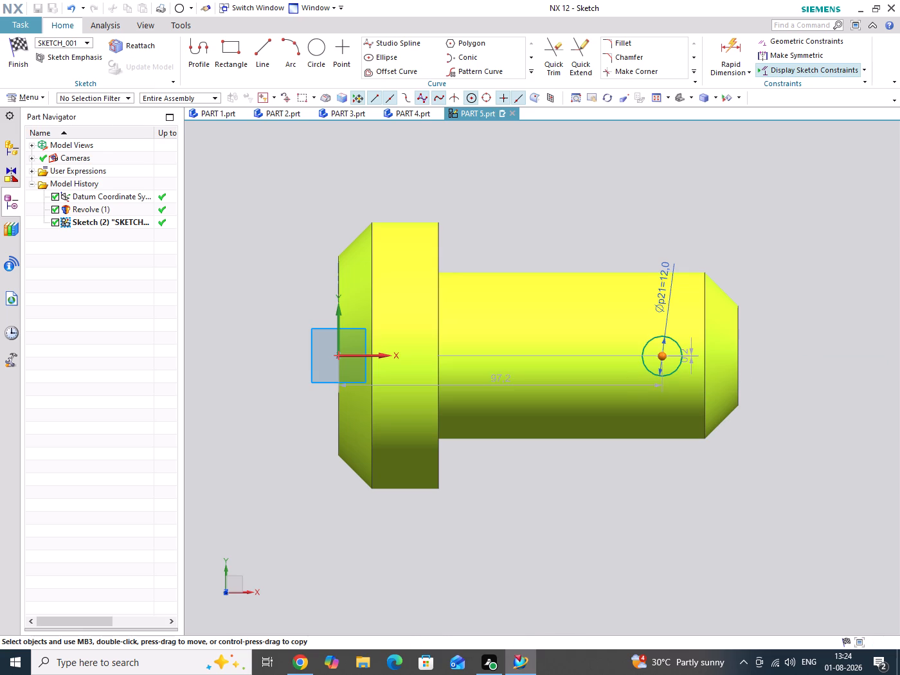
{"action": "left_click", "coordinate": [338, 357]}
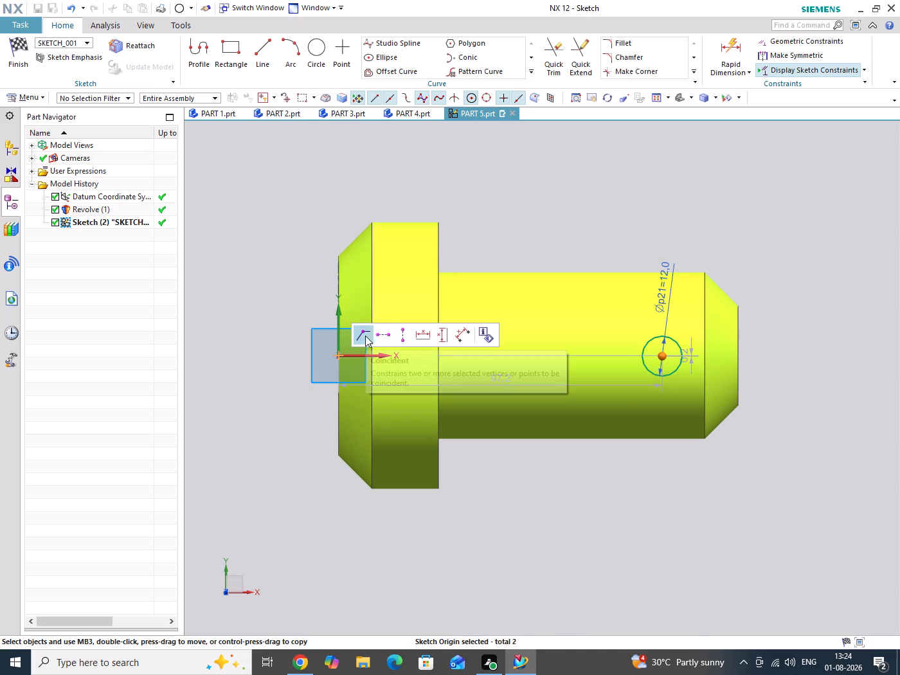
{"action": "left_click", "coordinate": [377, 336]}
{"action": "left_click_drag", "start_coordinate": [748, 419], "coordinate": [763, 464]}
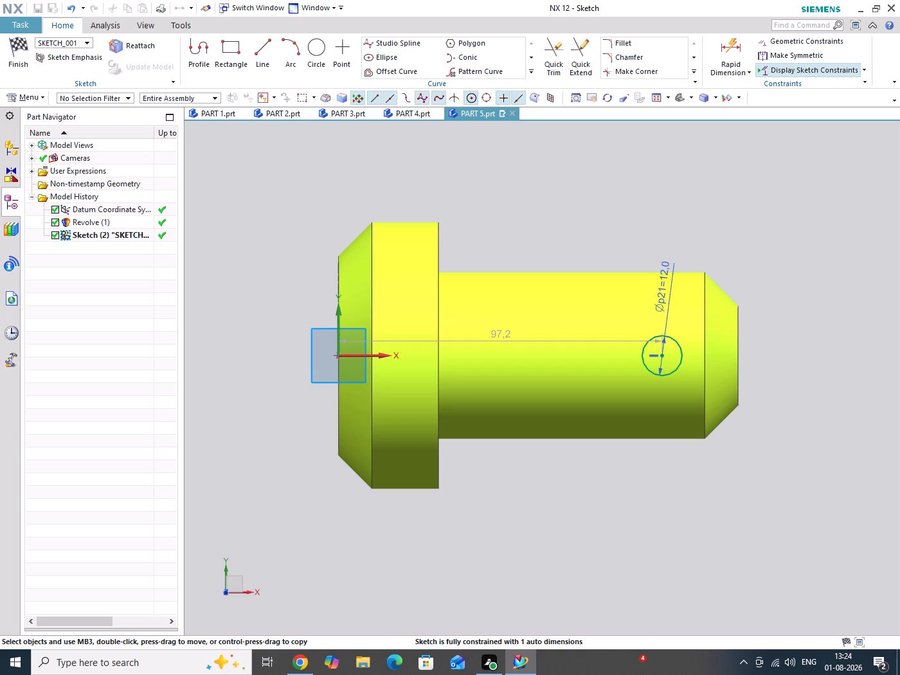
Dimension the circle's center 72 mm horizontally from the head's shoulder face and finish the sketch.
{"action": "left_click", "coordinate": [721, 51]}
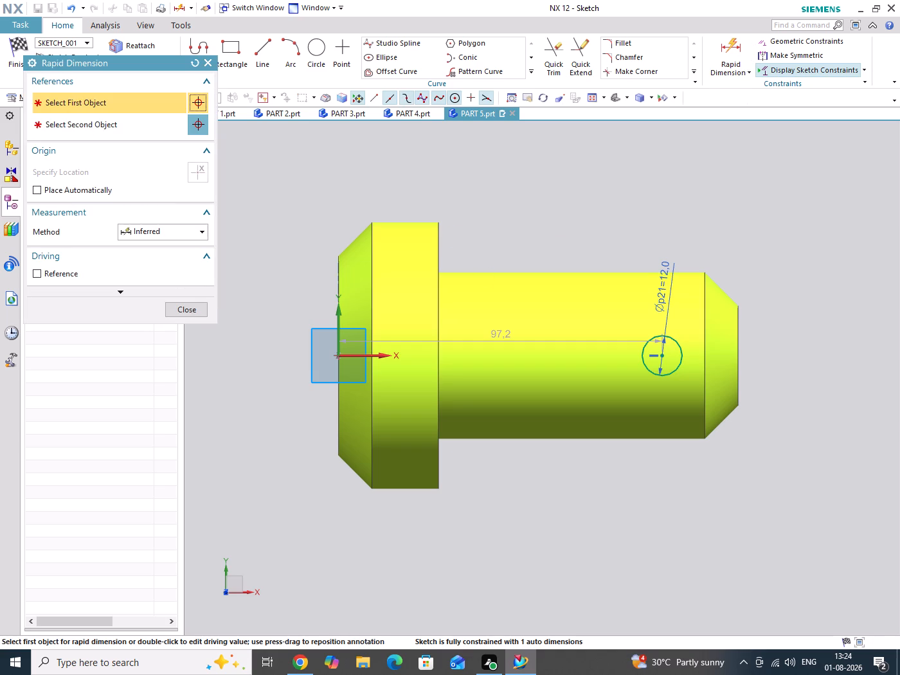
{"action": "left_click", "coordinate": [441, 248]}
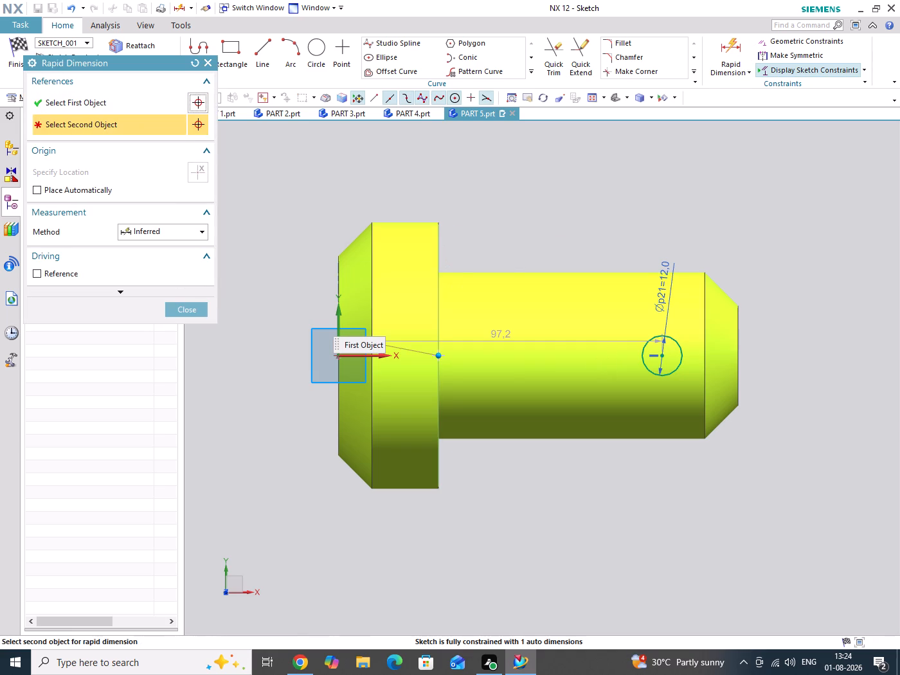
{"action": "left_click", "coordinate": [661, 357]}
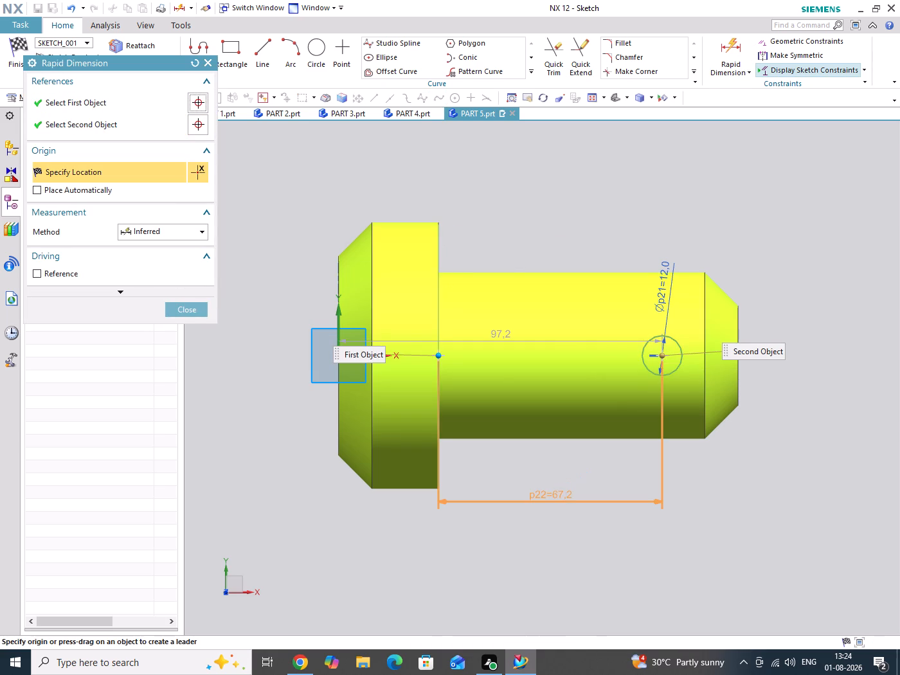
{"action": "left_click", "coordinate": [559, 494]}
{"action": "type", "text": "72"}
{"action": "key", "text": "Return"}
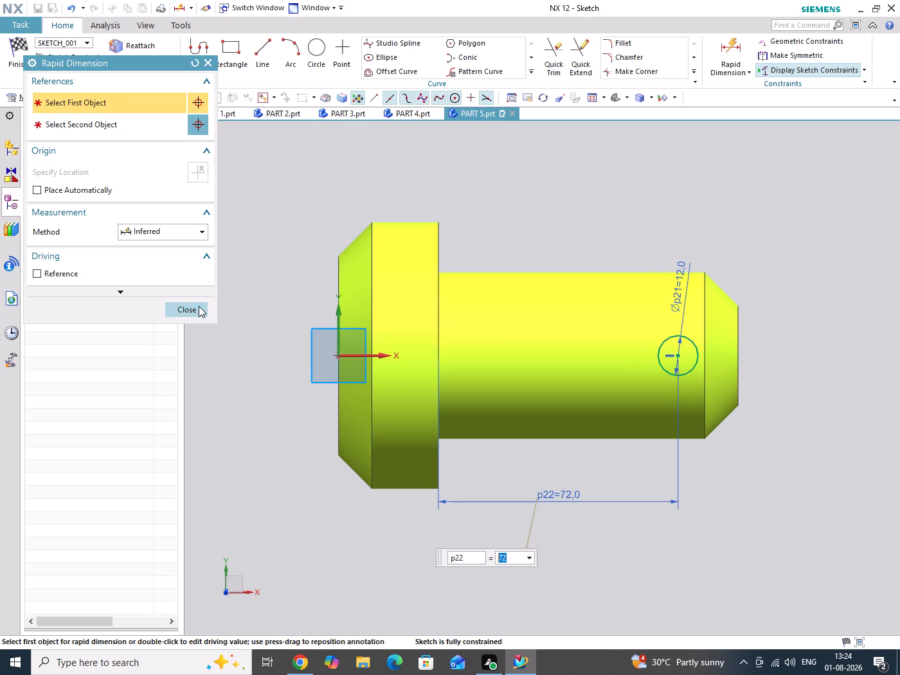
{"action": "left_click", "coordinate": [199, 306]}
{"action": "left_click", "coordinate": [25, 55]}
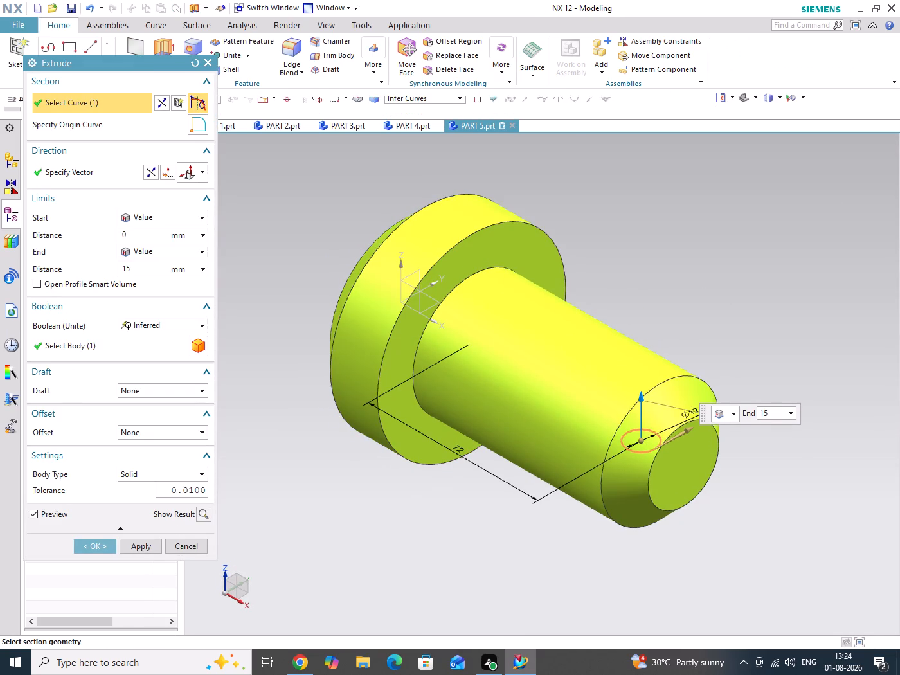
Extrude the 12 mm circle with a symmetric value of 30 mm, subtracting it from the body as a cross hole through the shank.
{"action": "left_click", "coordinate": [138, 250]}
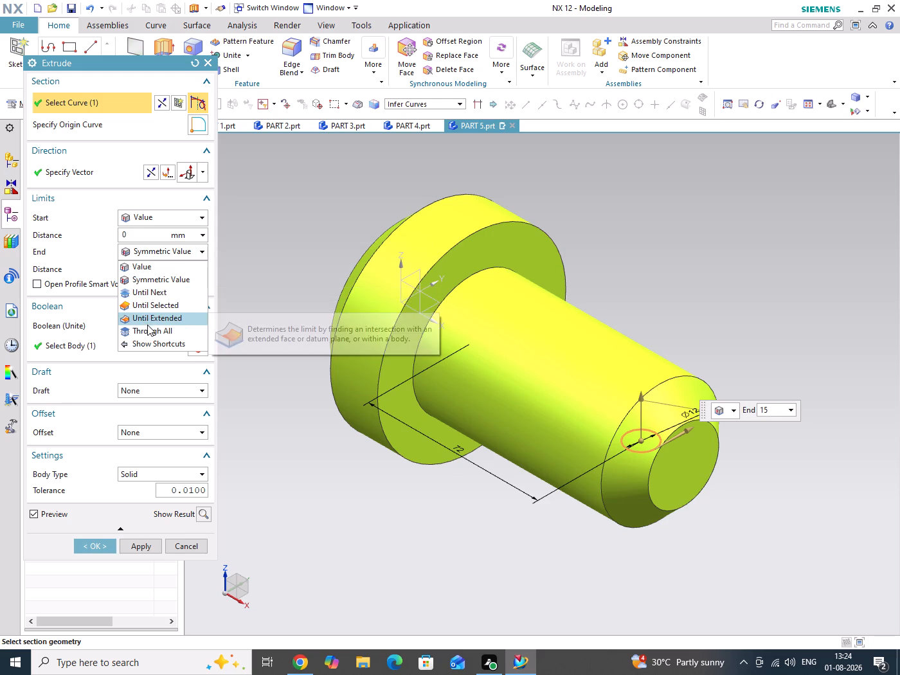
{"action": "left_click", "coordinate": [147, 282]}
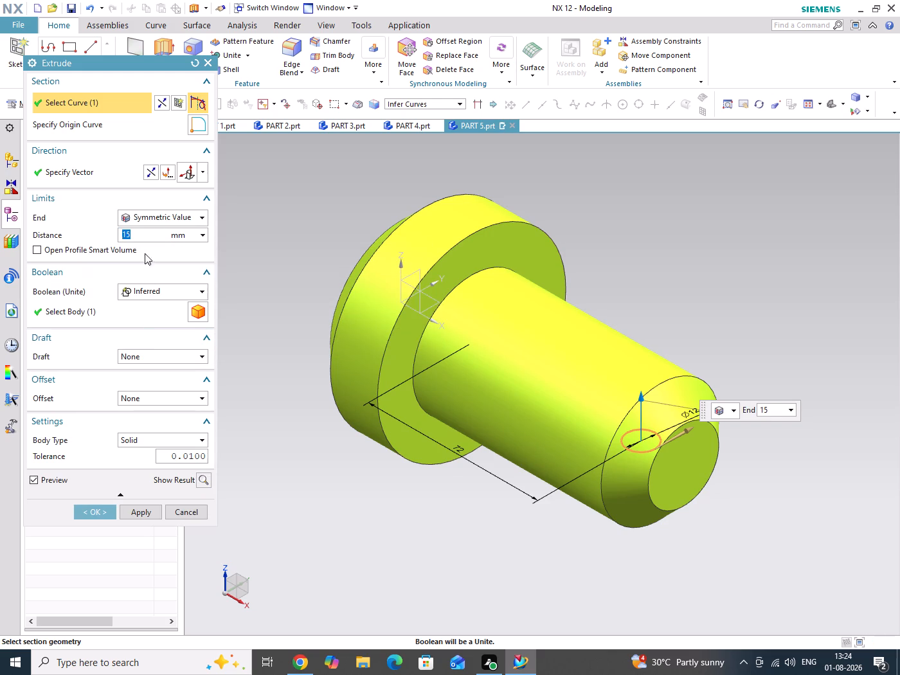
{"action": "type", "text": "50"}
{"action": "key", "text": "Return"}
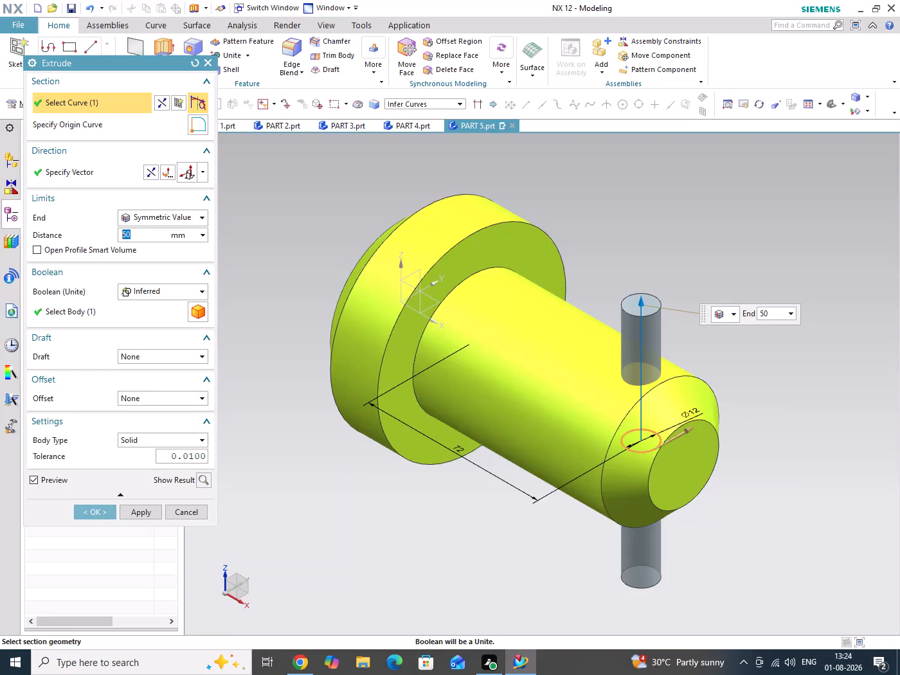
{"action": "type", "text": "30"}
{"action": "key", "text": "Return"}
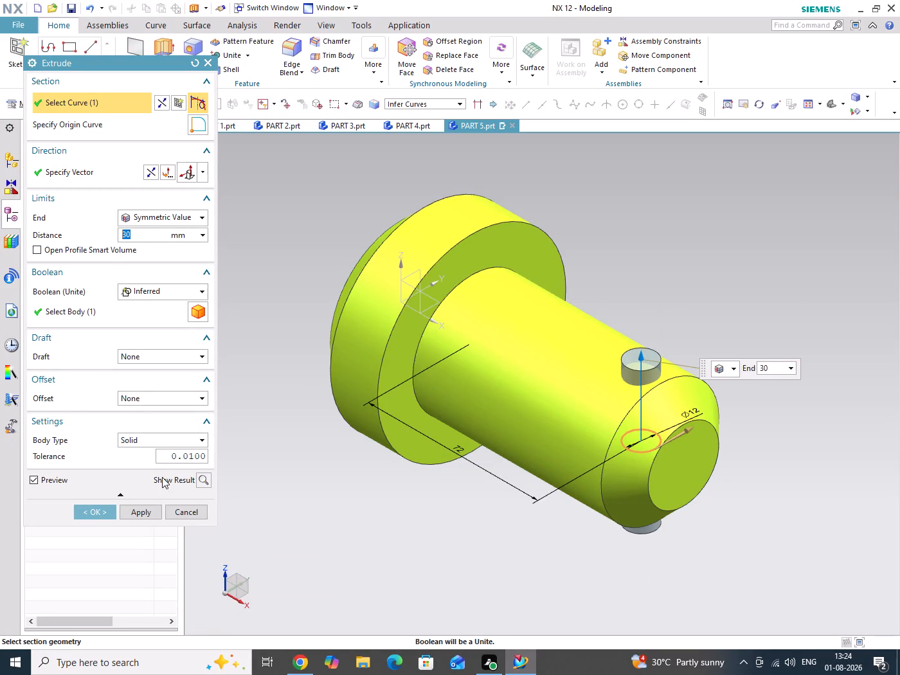
{"action": "left_click", "coordinate": [207, 480]}
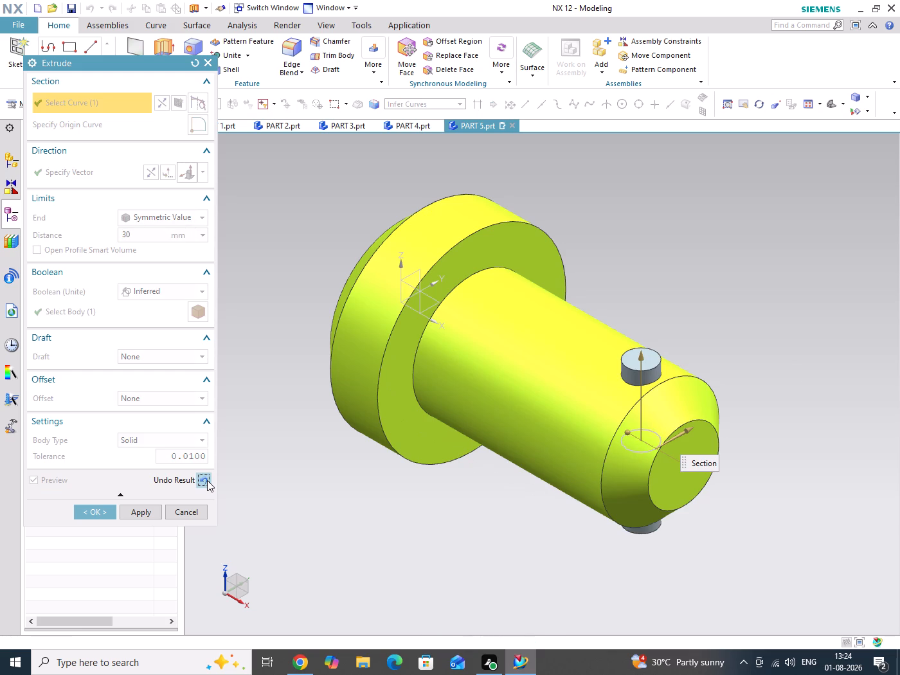
{"action": "left_click", "coordinate": [207, 480]}
{"action": "left_click", "coordinate": [146, 291]}
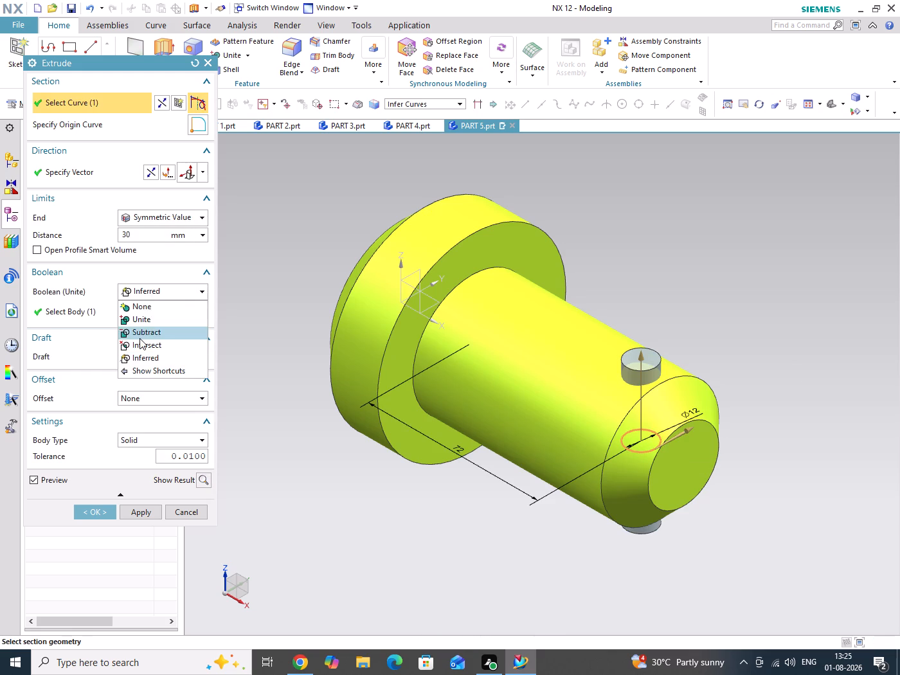
{"action": "left_click", "coordinate": [143, 337]}
{"action": "left_click", "coordinate": [206, 483]}
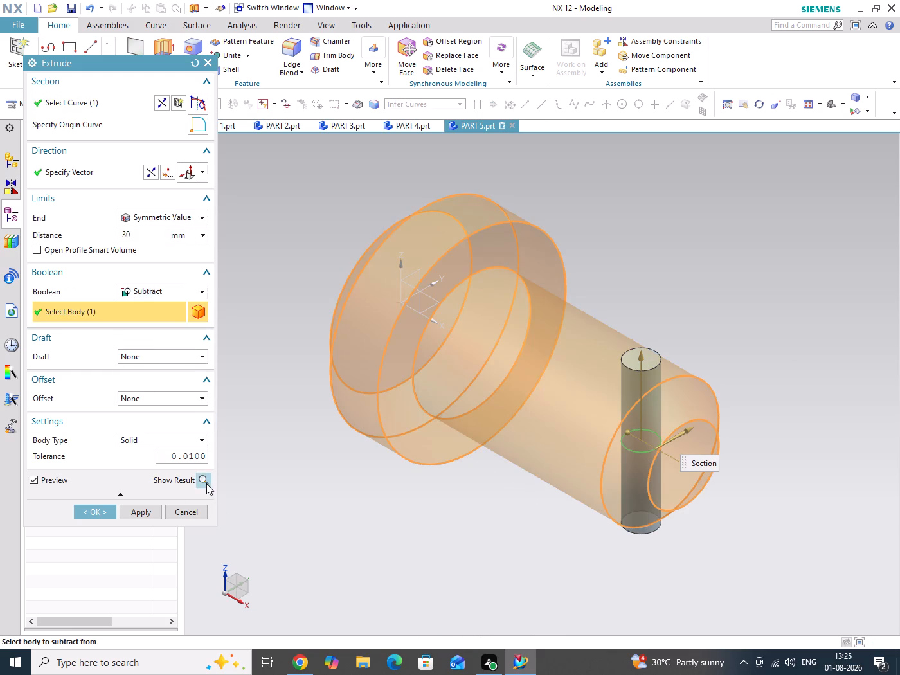
{"action": "left_click", "coordinate": [84, 517]}
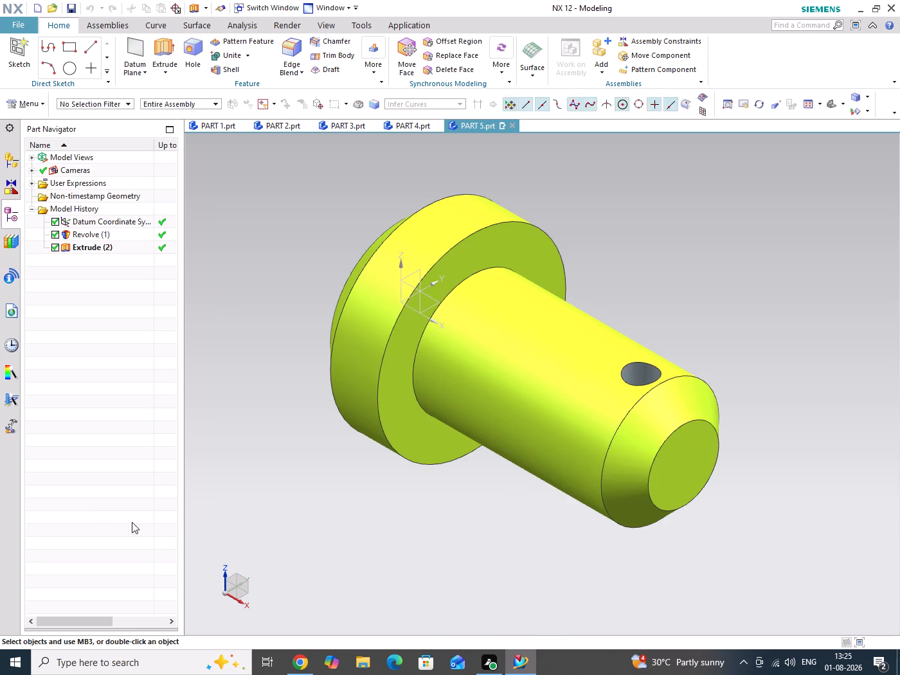
{"action": "left_click_drag", "start_coordinate": [262, 398], "coordinate": [278, 503]}
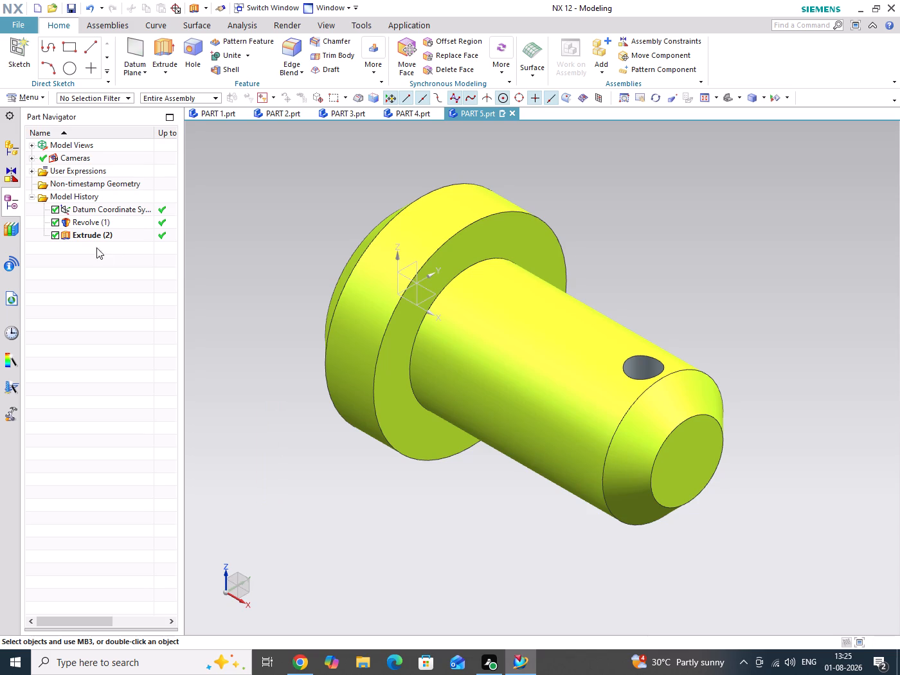
Assign the same yellow-green face color to the cross-hole extrude feature.
{"action": "right_click", "coordinate": [90, 235]}
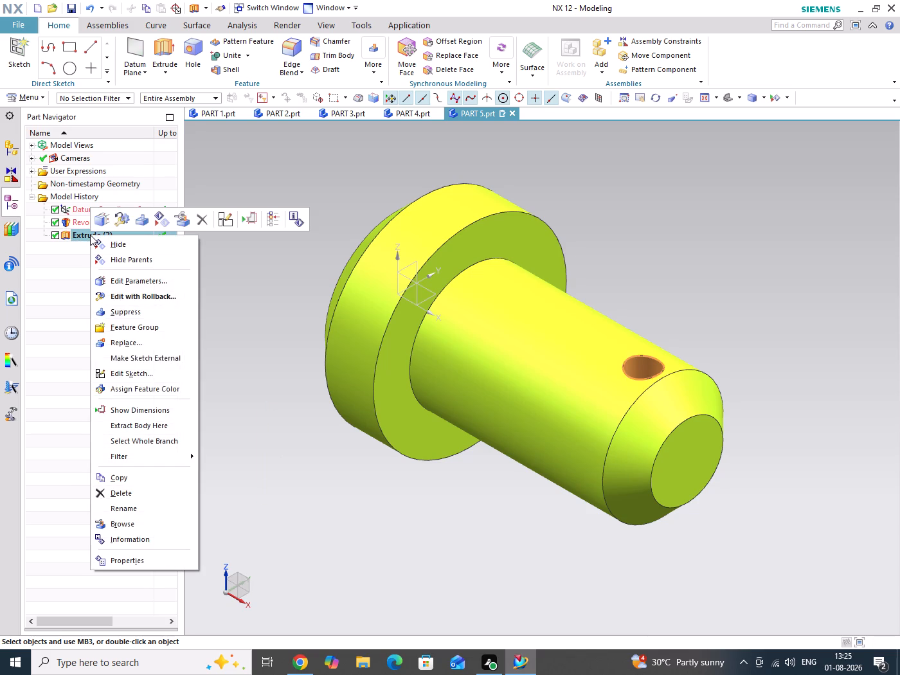
{"action": "left_click", "coordinate": [130, 392]}
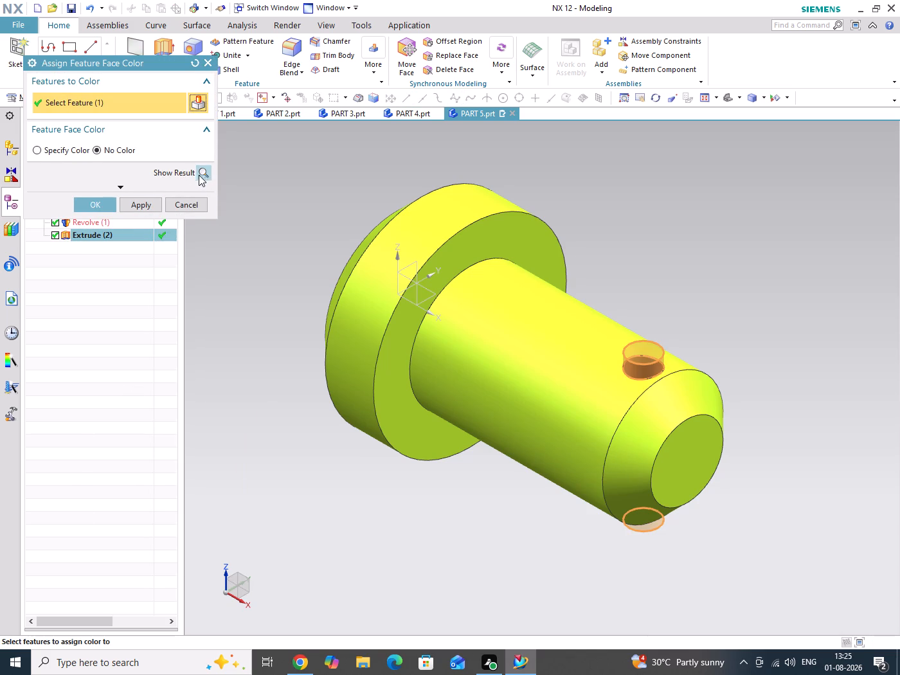
{"action": "left_click", "coordinate": [57, 151]}
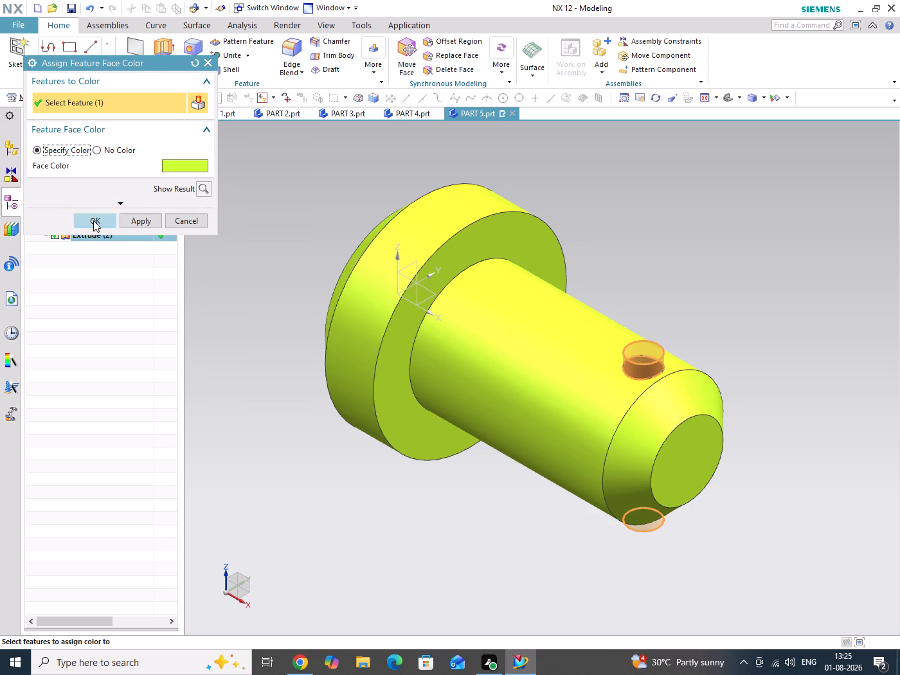
{"action": "left_click", "coordinate": [93, 221]}
{"action": "left_click_drag", "start_coordinate": [286, 242], "coordinate": [281, 337]}
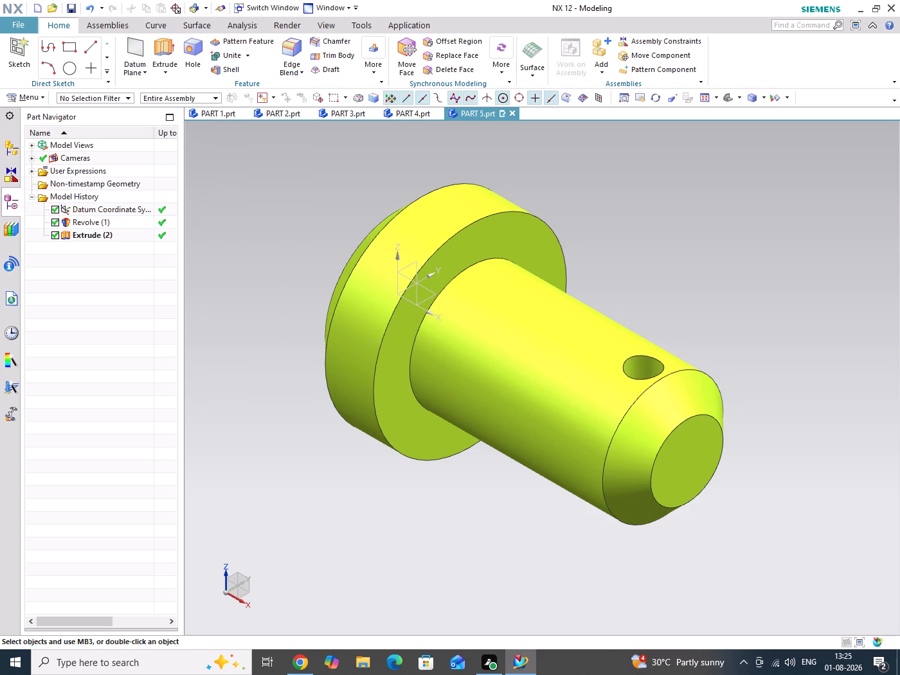
Save the PART 5 file with the colored cross hole.
{"action": "key", "text": "ctrl+s"}
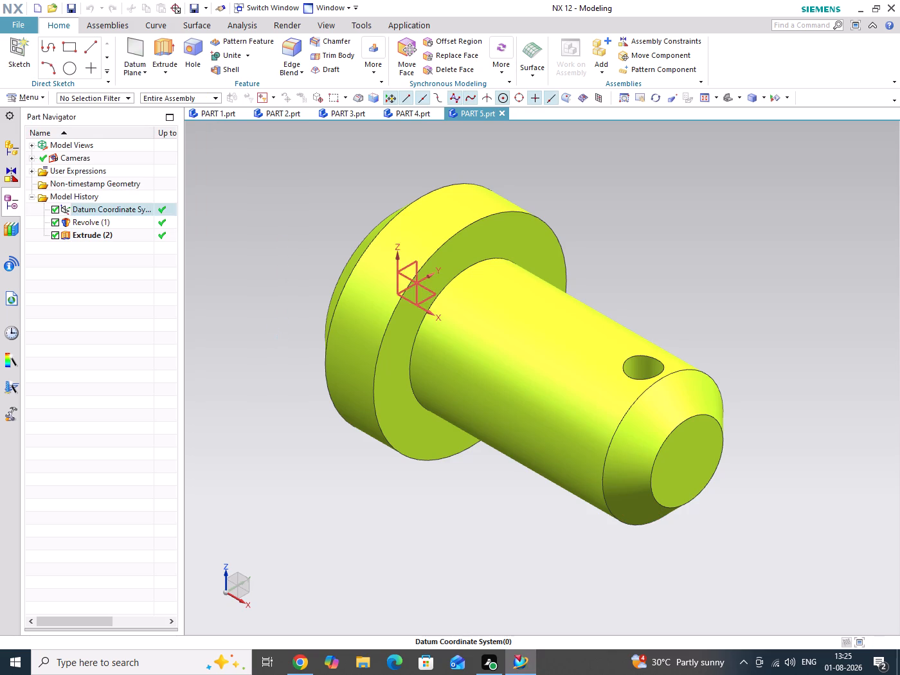
Hide the datum coordinate system in PART 5.
{"action": "left_click", "coordinate": [407, 272]}
{"action": "left_click", "coordinate": [494, 256]}
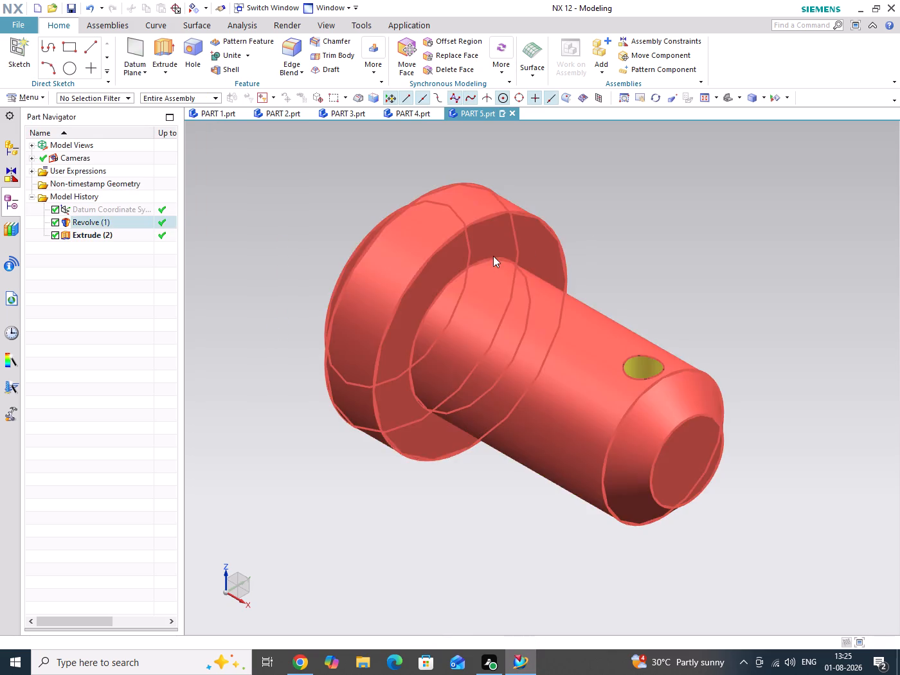
Set the rendering style of PART 5 to Shaded, without edges.
{"action": "left_click", "coordinate": [767, 102]}
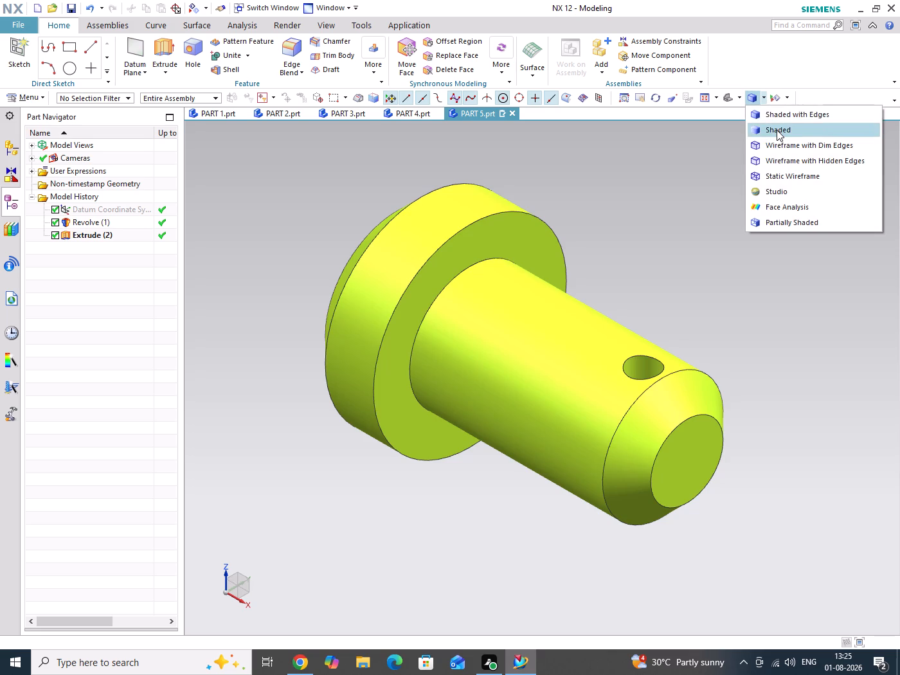
{"action": "left_click", "coordinate": [777, 130]}
{"action": "left_click_drag", "start_coordinate": [728, 210], "coordinate": [734, 259]}
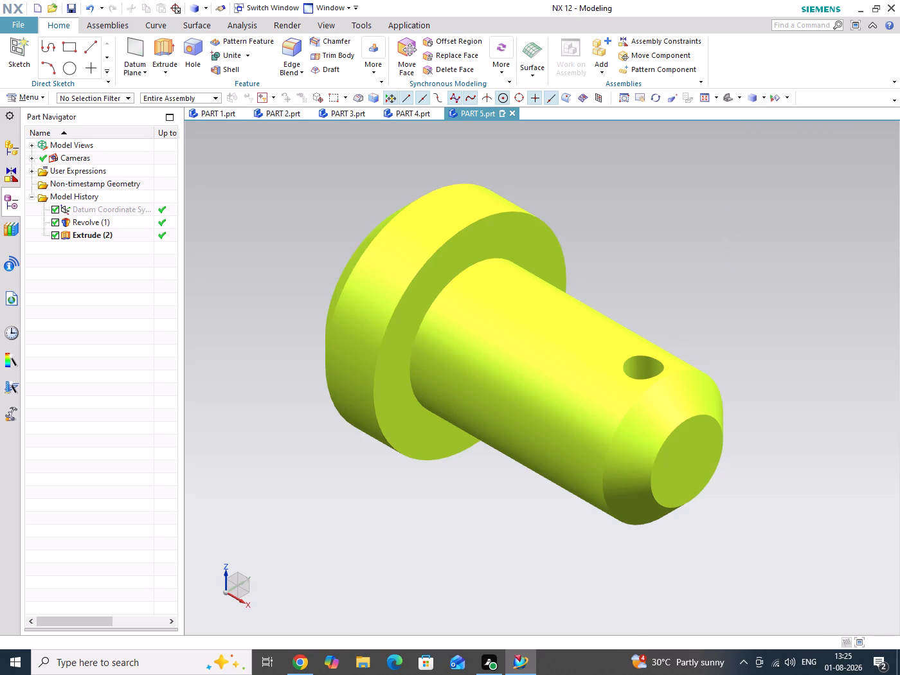
Save PART 5 with its updated display.
{"action": "key", "text": "ctrl+s"}
{"action": "left_click_drag", "start_coordinate": [719, 271], "coordinate": [732, 318]}
Create a new millimeter Model part named model1.prt in the TRIANGULAR folder.
{"action": "key", "text": "ctrl+n"}
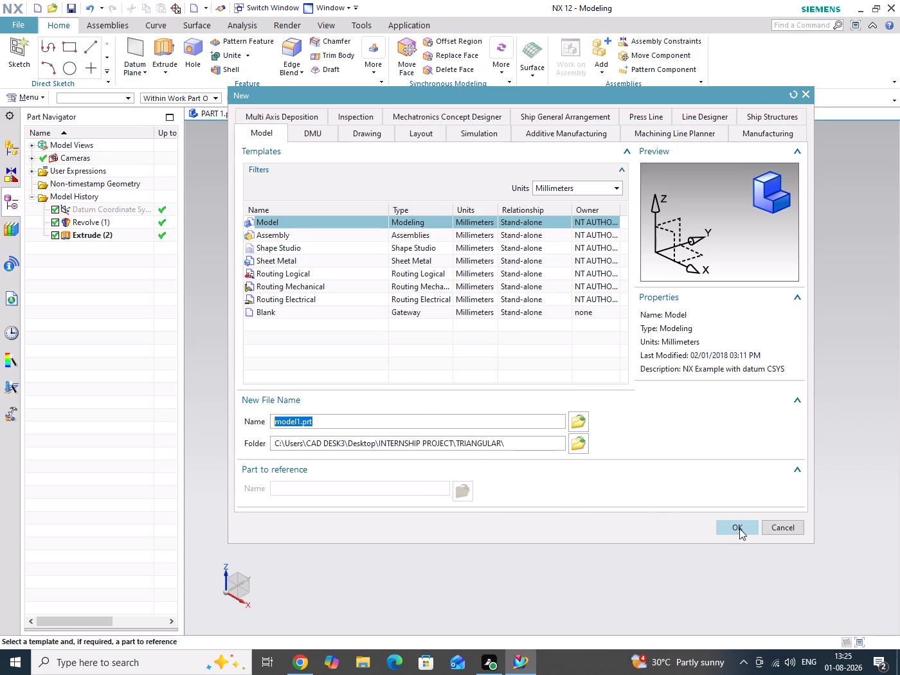
{"action": "left_click", "coordinate": [739, 528]}
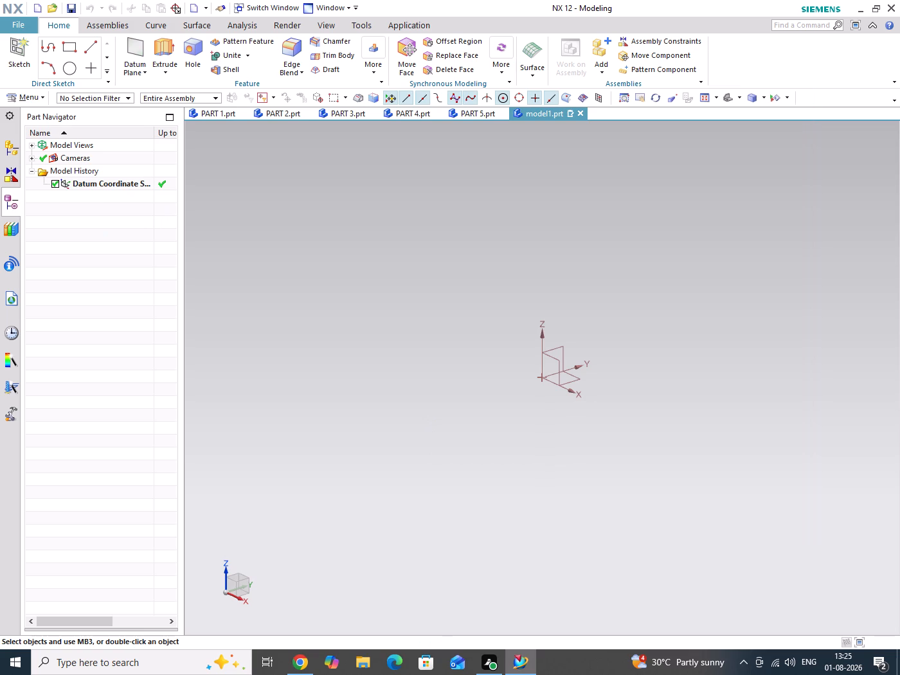
For an Extrude section, sketch a 12 mm diameter circle centered on the origin of the XY plane and finish the sketch.
{"action": "left_click", "coordinate": [165, 49]}
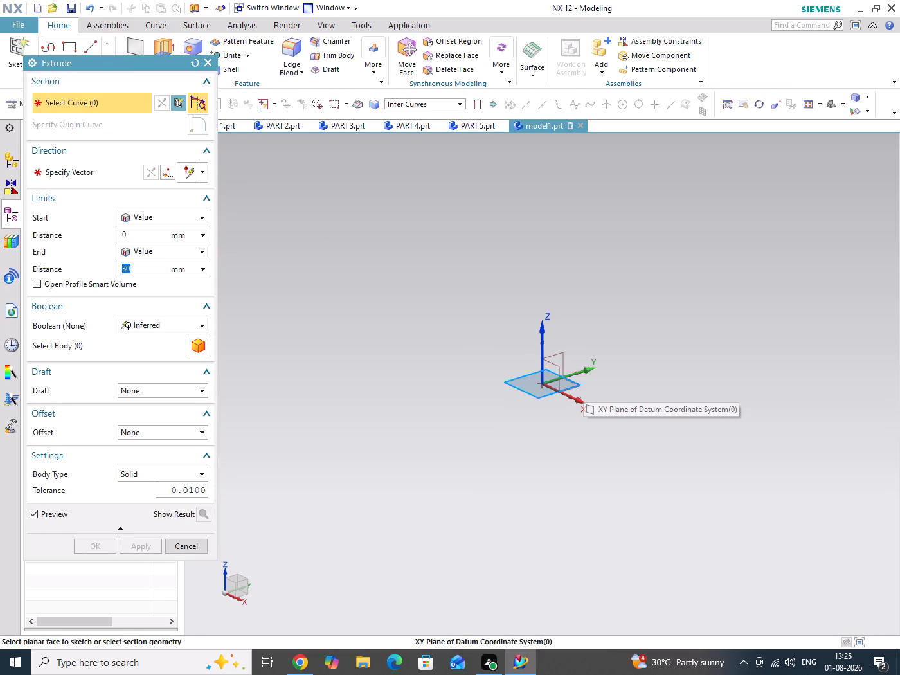
{"action": "left_click", "coordinate": [583, 386]}
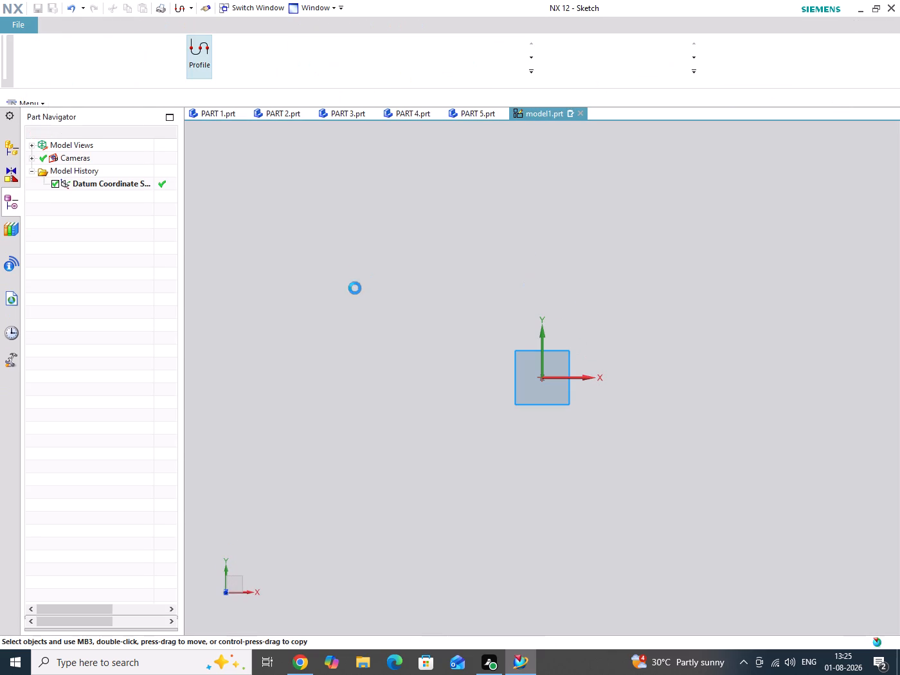
{"action": "key", "text": "Escape"}
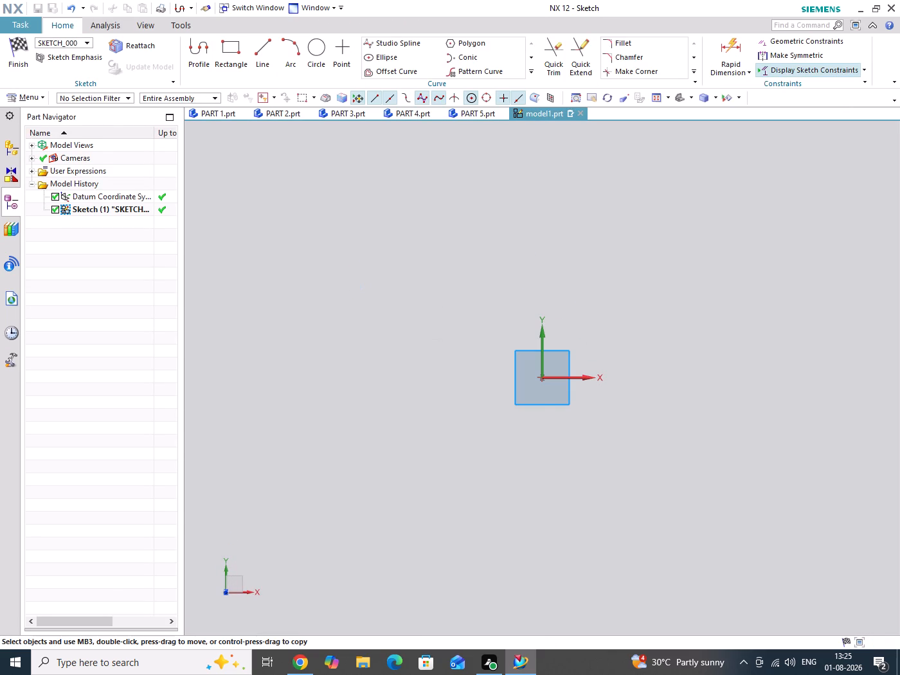
{"action": "key", "text": "o"}
{"action": "left_click", "coordinate": [543, 379]}
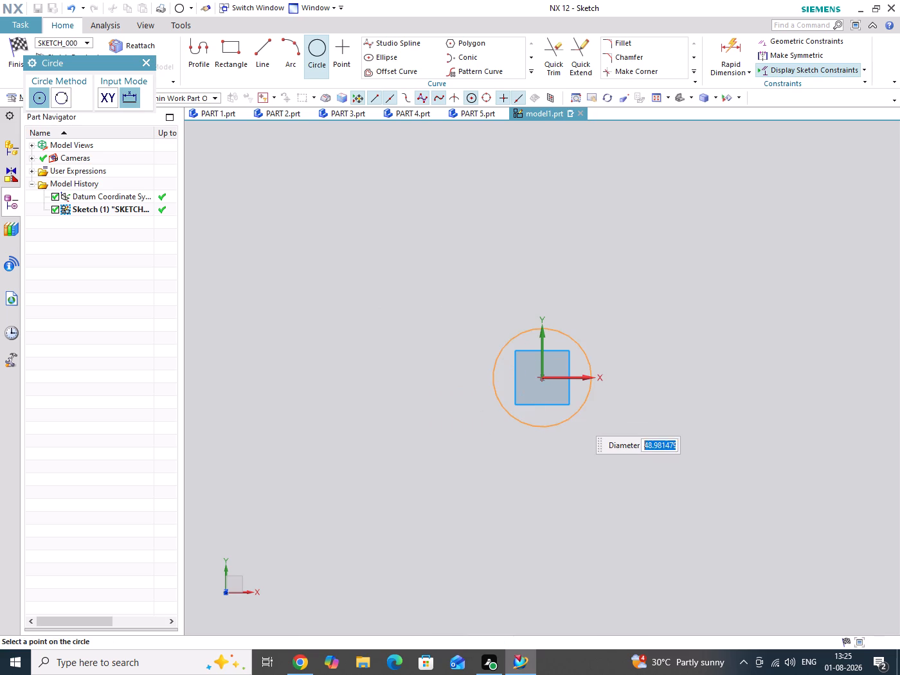
{"action": "type", "text": "12"}
{"action": "key", "text": "Return"}
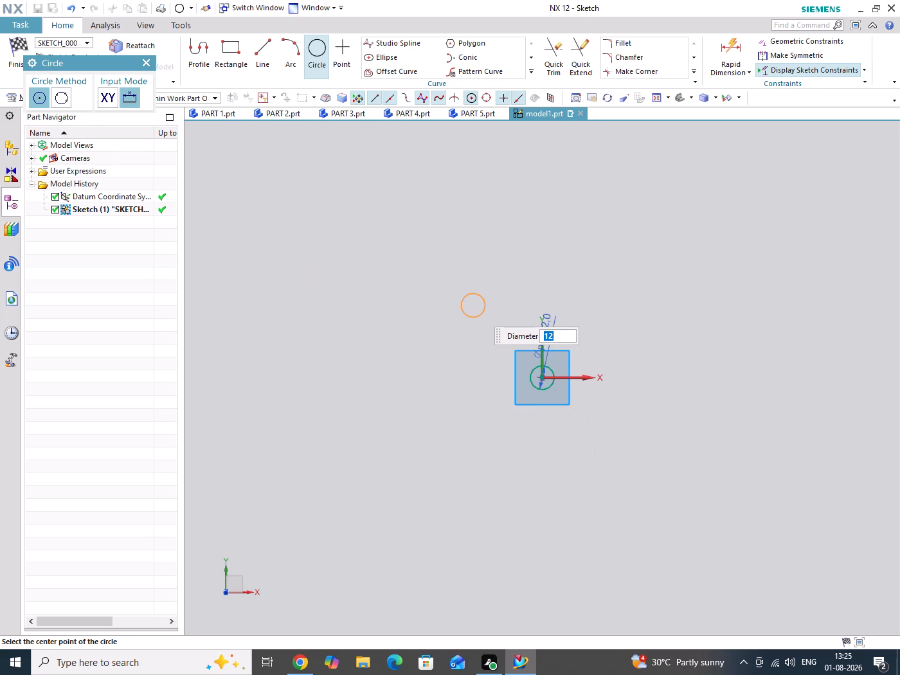
{"action": "key", "text": "ctrl+q"}
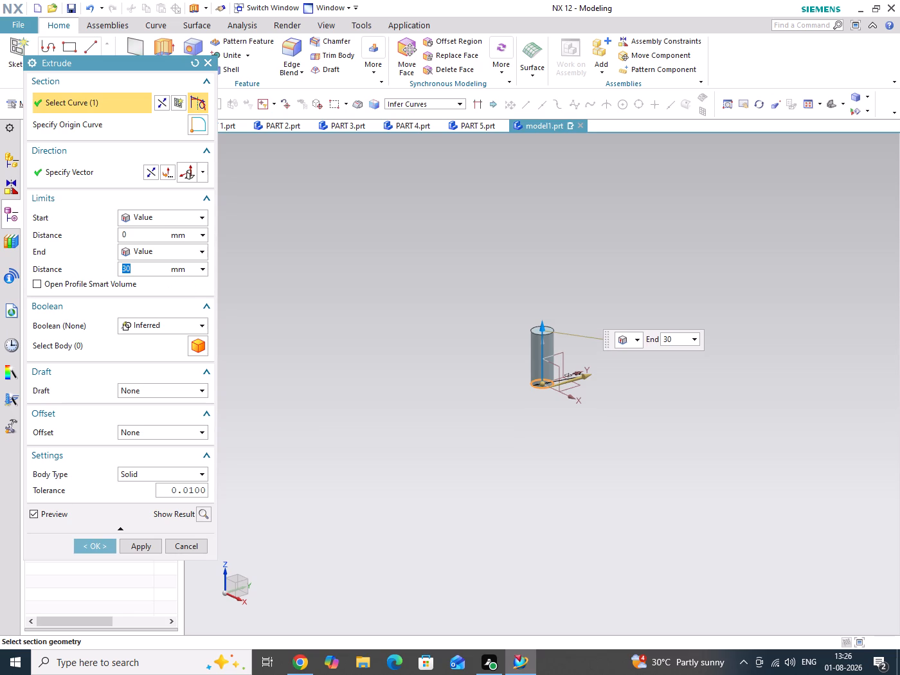
Extrude the 12 mm circle as a solid pin with a symmetric value of 30 mm.
{"action": "left_click", "coordinate": [148, 255]}
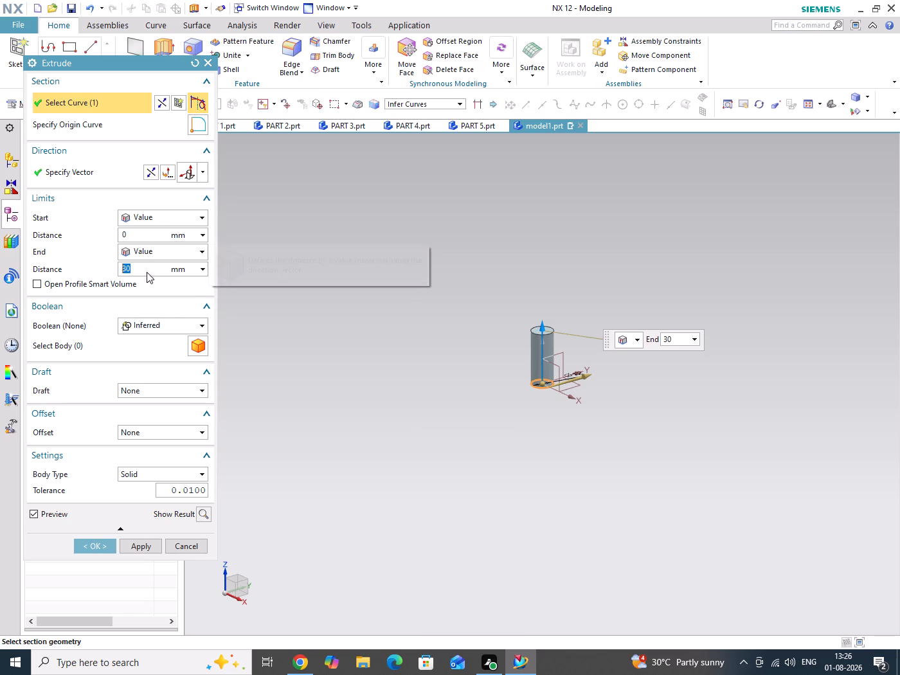
{"action": "left_click", "coordinate": [144, 283]}
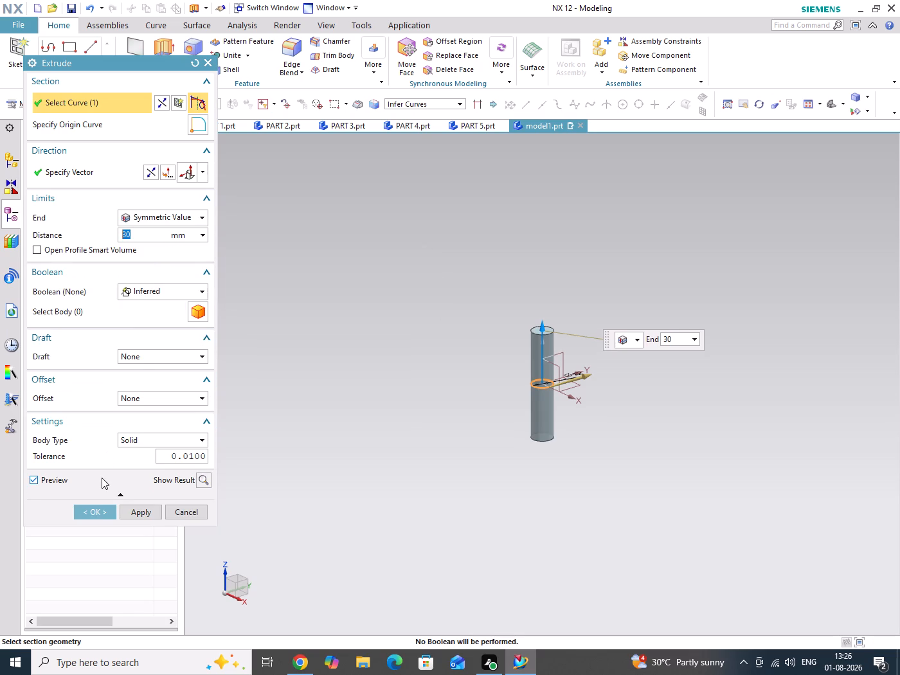
{"action": "left_click", "coordinate": [94, 515]}
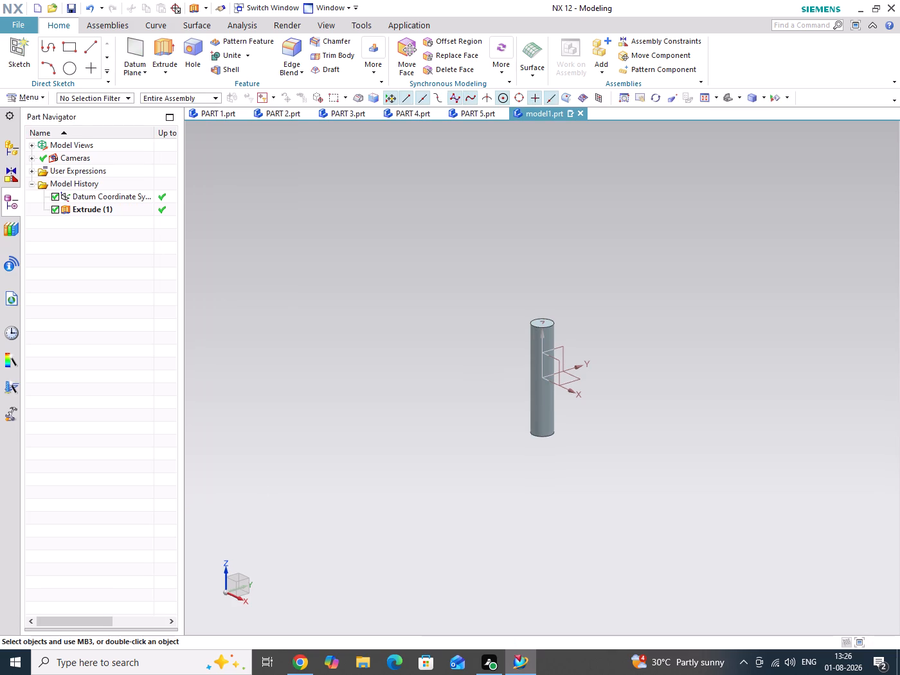
Hide the datum coordinate system in the new pin part.
{"action": "left_click", "coordinate": [580, 383]}
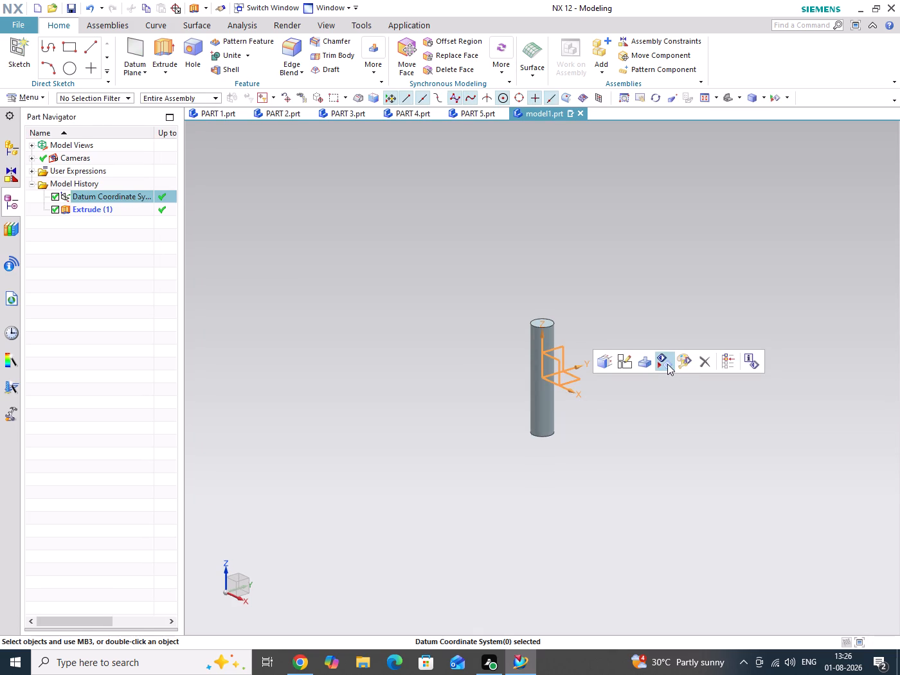
{"action": "left_click", "coordinate": [667, 364]}
{"action": "left_click_drag", "start_coordinate": [656, 376], "coordinate": [661, 426]}
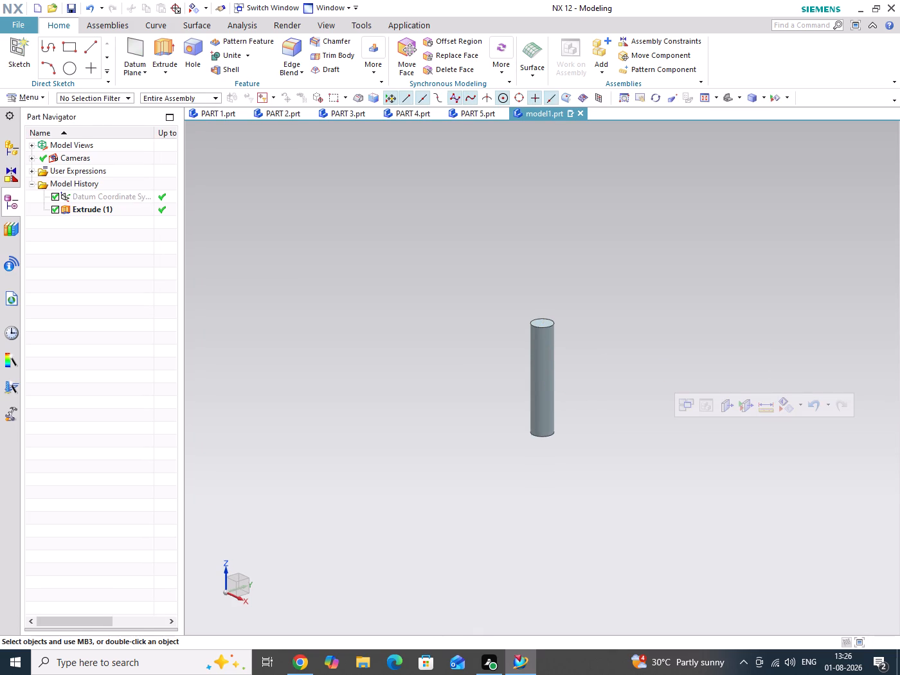
Save the pin part in the TRIANGULAR folder under the name PART 6.
{"action": "key", "text": "End"}
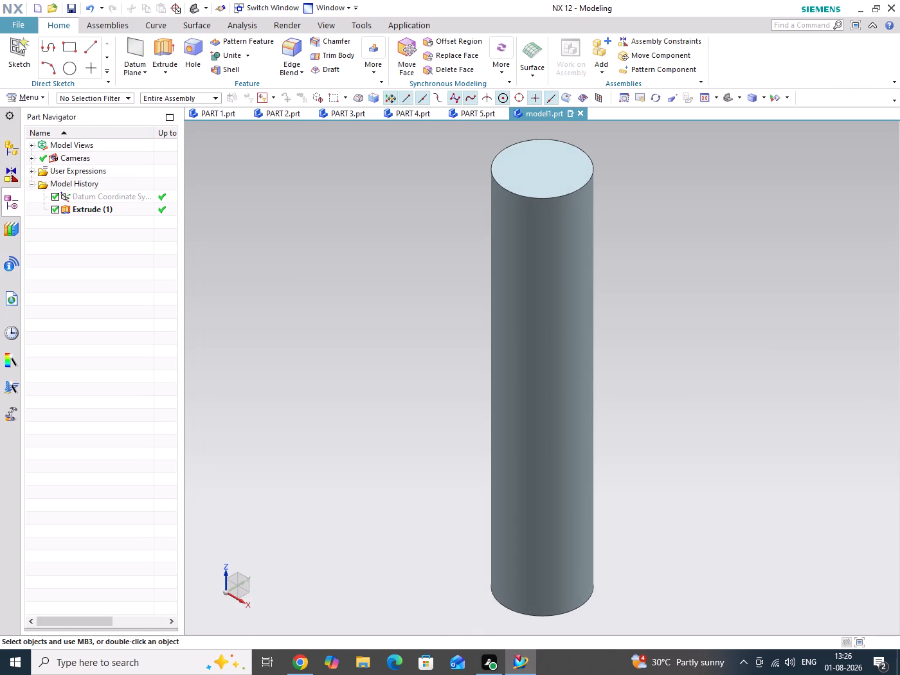
{"action": "left_click", "coordinate": [21, 27]}
{"action": "left_click", "coordinate": [49, 102]}
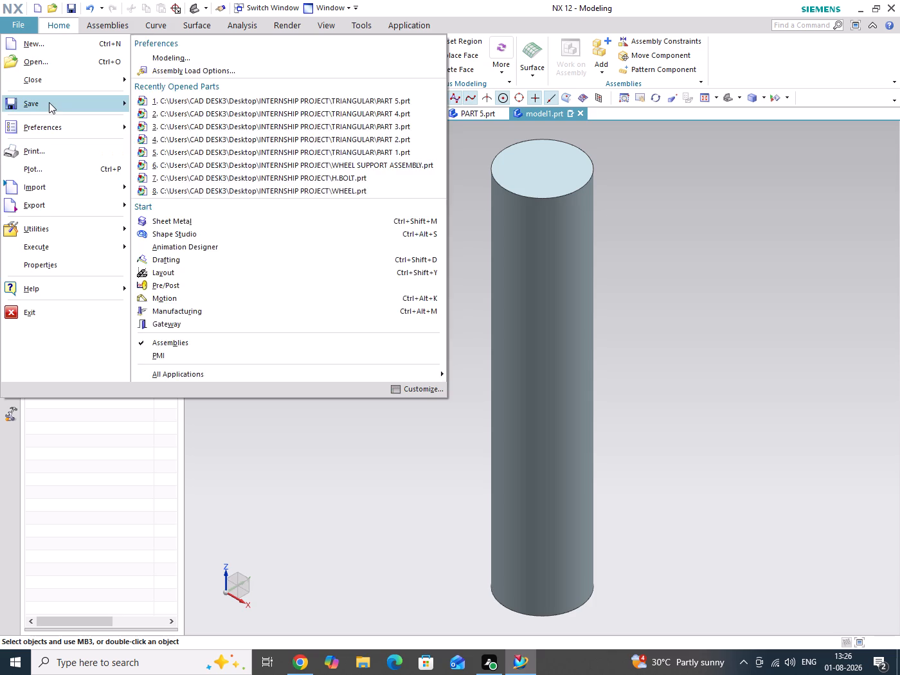
{"action": "left_click", "coordinate": [168, 122]}
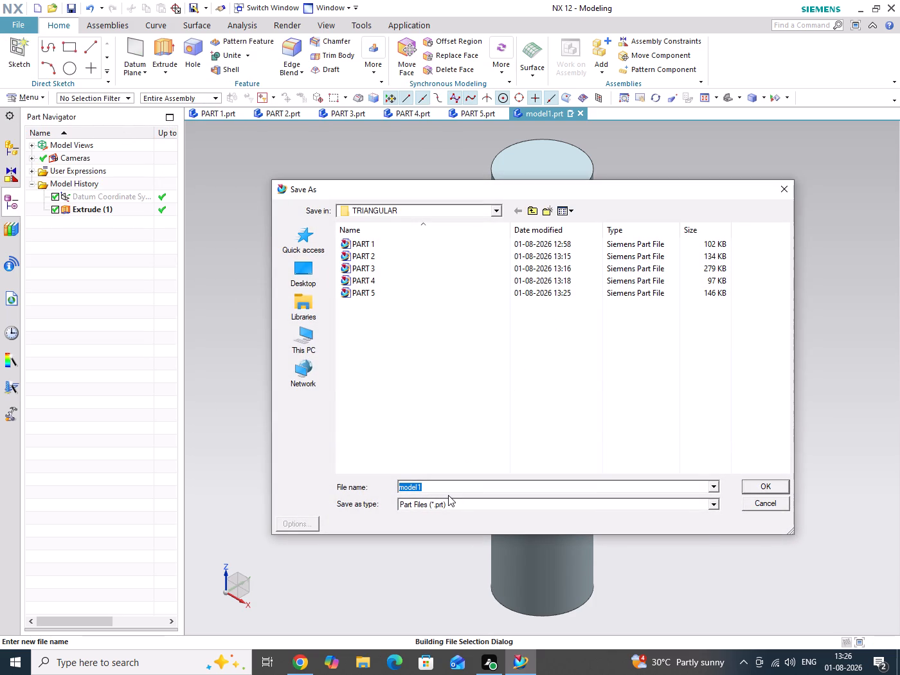
{"action": "type", "text": "PAR"}
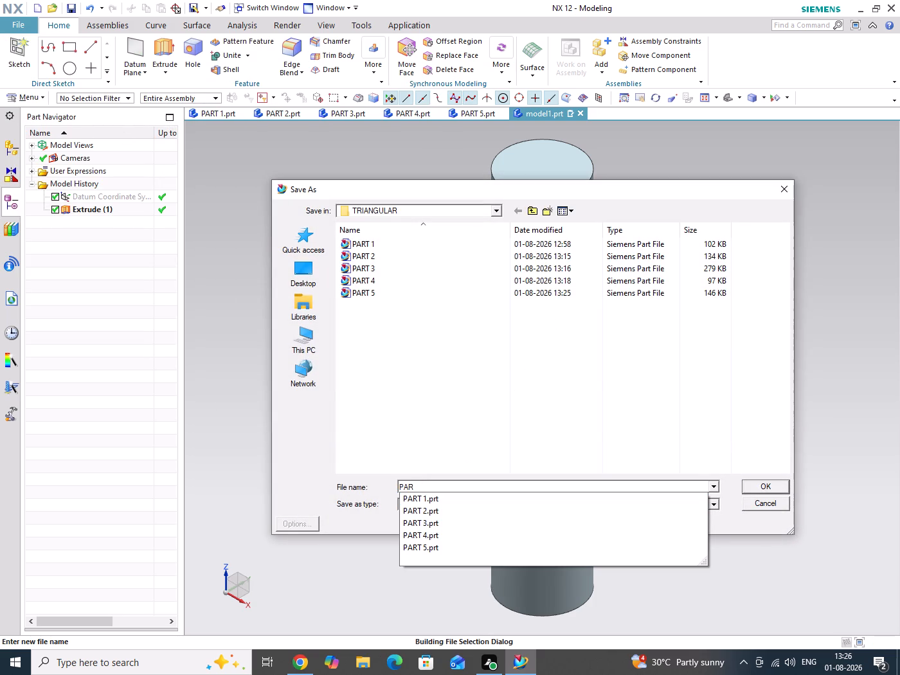
{"action": "type", "text": "T"}
{"action": "key", "text": "space"}
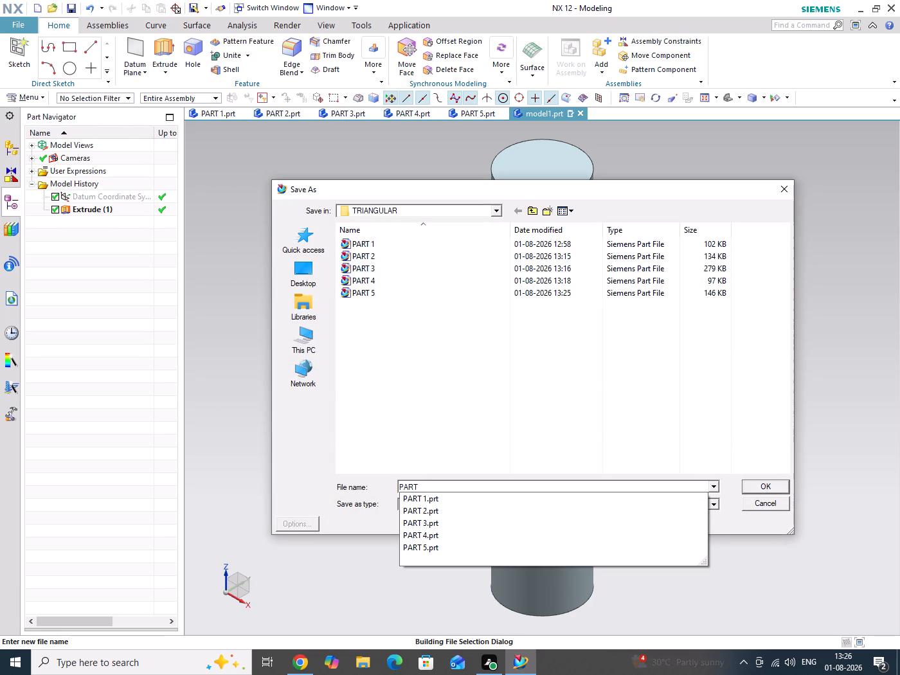
{"action": "key", "text": "6"}
{"action": "key", "text": "Return"}
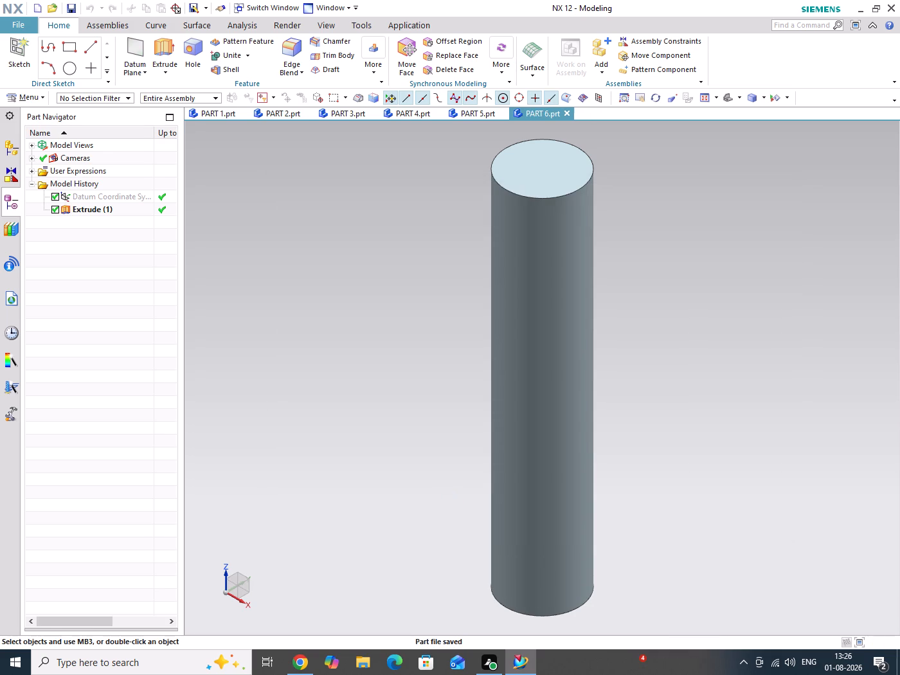
Assign a specified face color to the pin's Extrude feature, previewing orange first and then previewing and applying cyan.
{"action": "scroll", "coordinate": [370, 446], "scroll_direction": "down", "scroll_amount": 4}
{"action": "scroll", "coordinate": [367, 438], "scroll_direction": "up", "scroll_amount": 2}
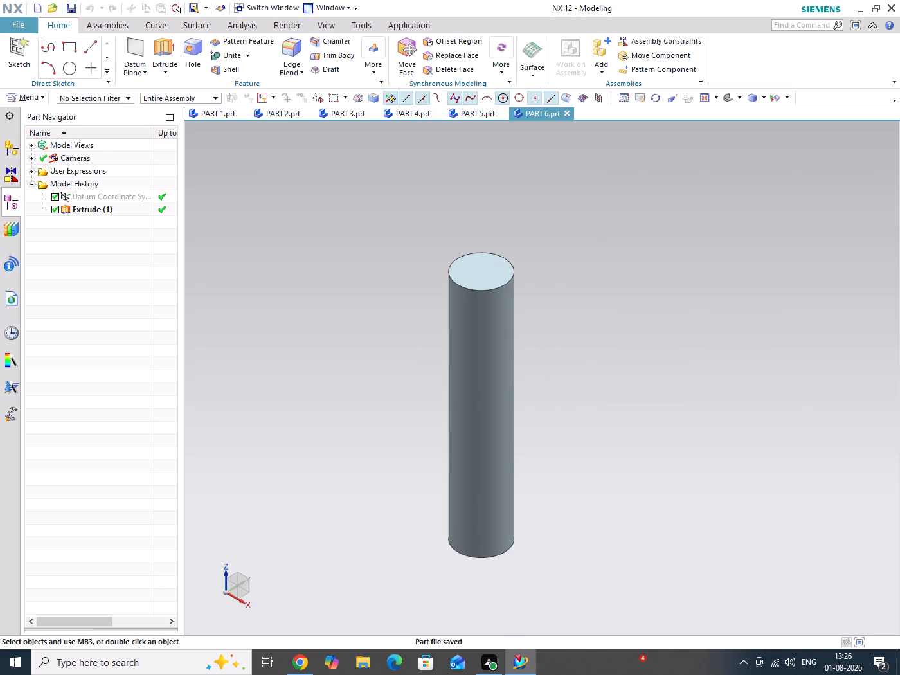
{"action": "left_click_drag", "start_coordinate": [382, 356], "coordinate": [383, 487]}
{"action": "right_click", "coordinate": [93, 211]}
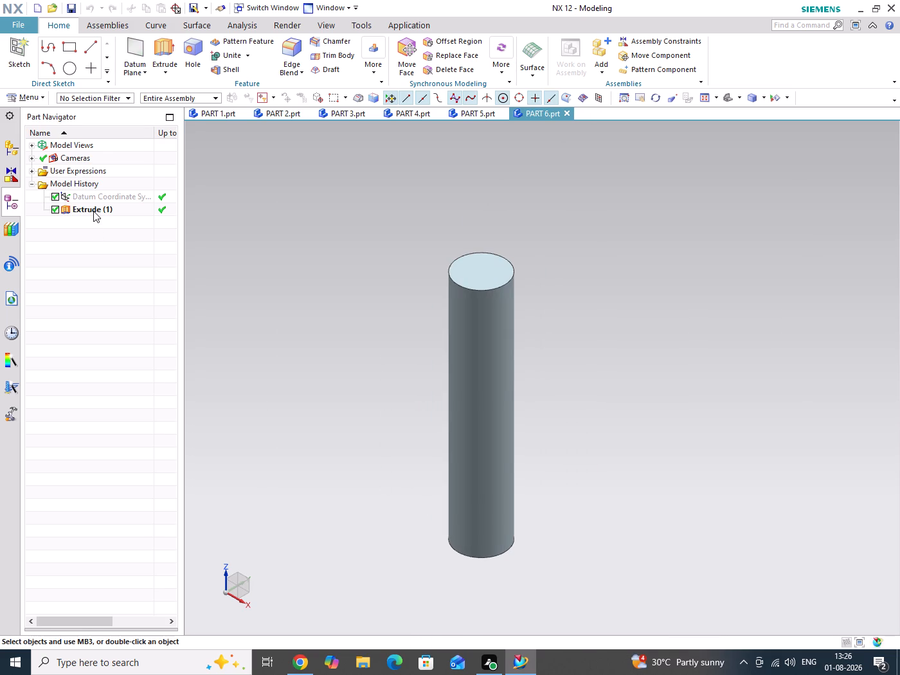
{"action": "left_click", "coordinate": [131, 364]}
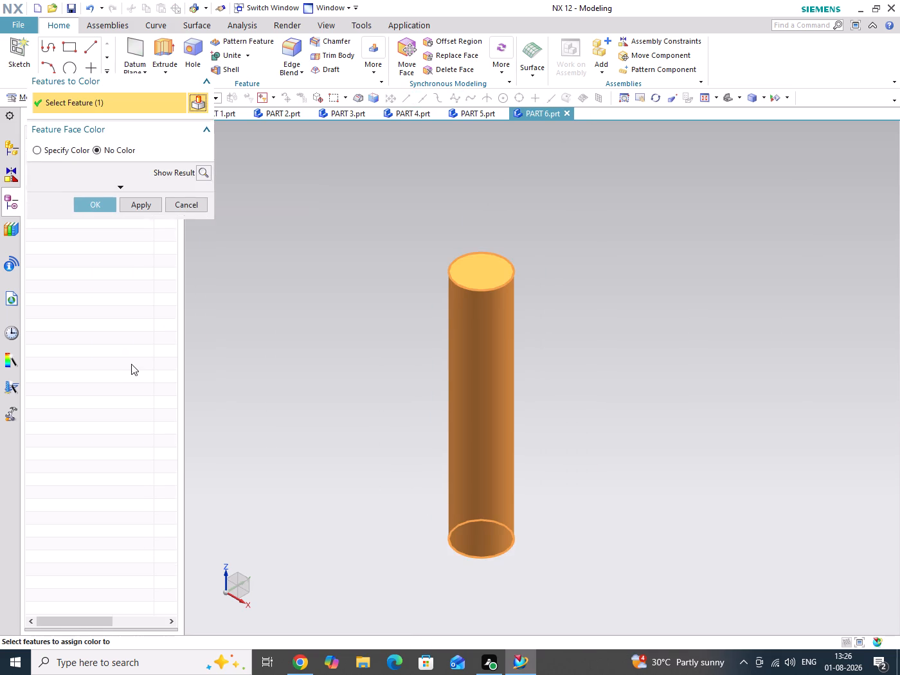
{"action": "left_click", "coordinate": [58, 146]}
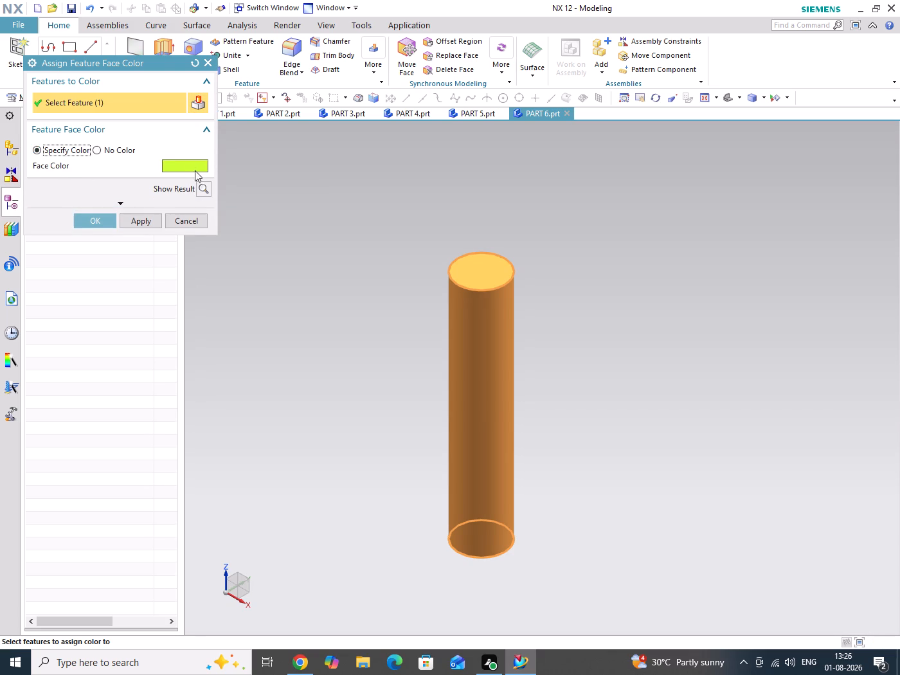
{"action": "left_click", "coordinate": [194, 166]}
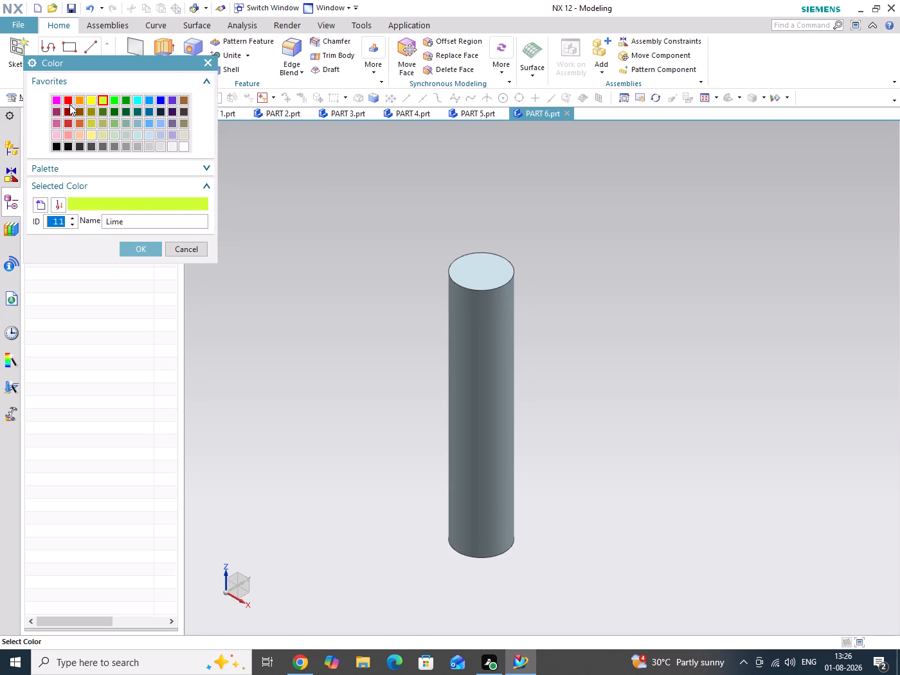
{"action": "left_click", "coordinate": [80, 101]}
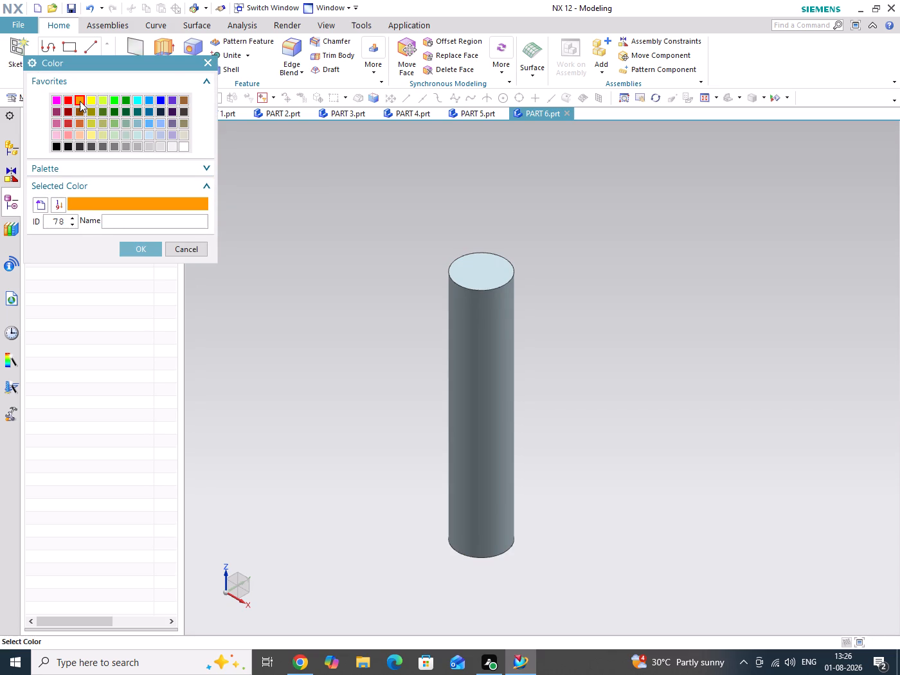
{"action": "left_click", "coordinate": [150, 248]}
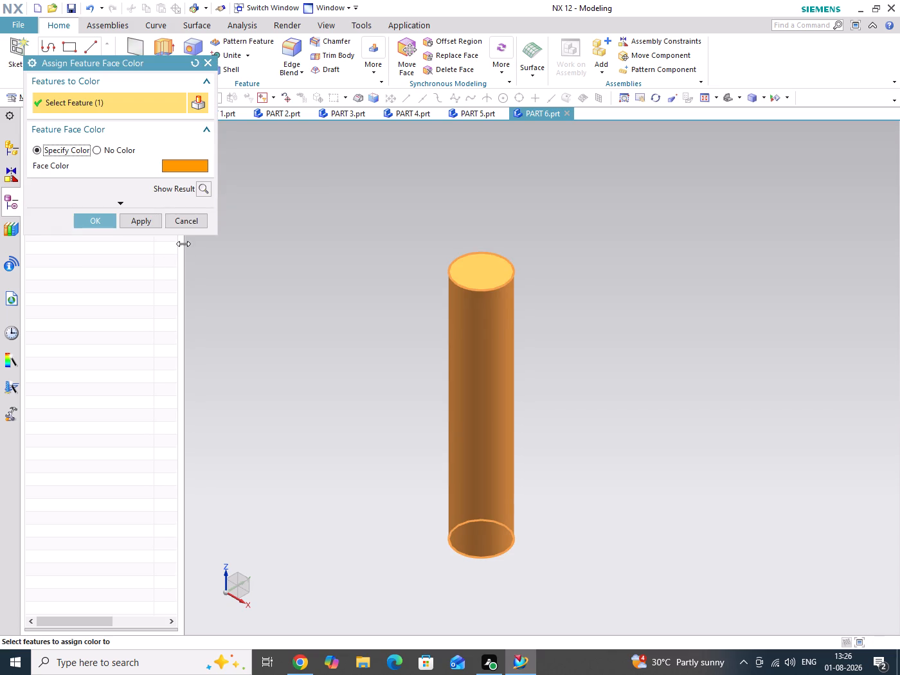
{"action": "left_click", "coordinate": [198, 190]}
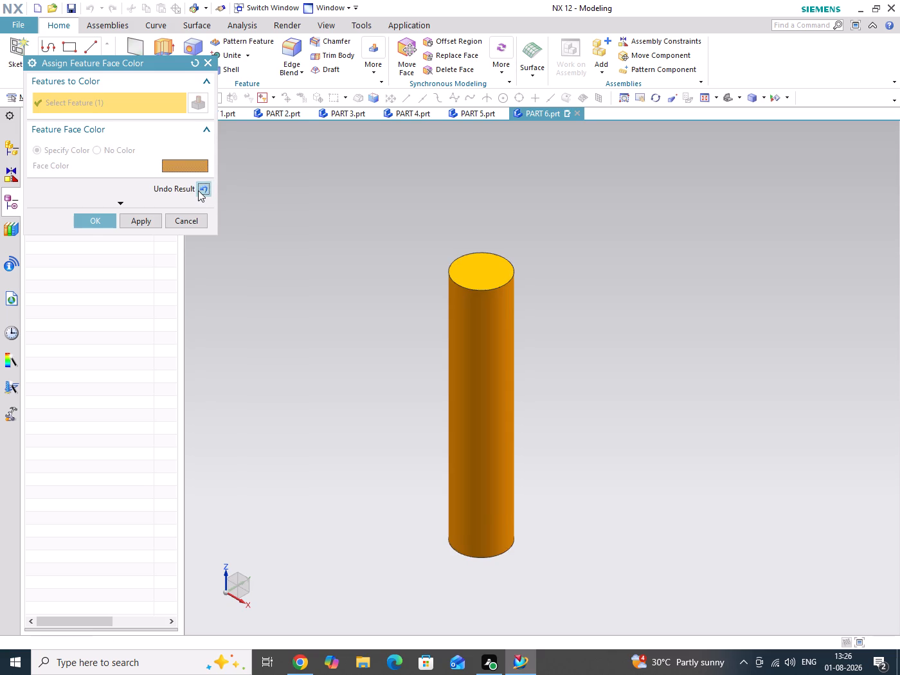
{"action": "left_click", "coordinate": [203, 192]}
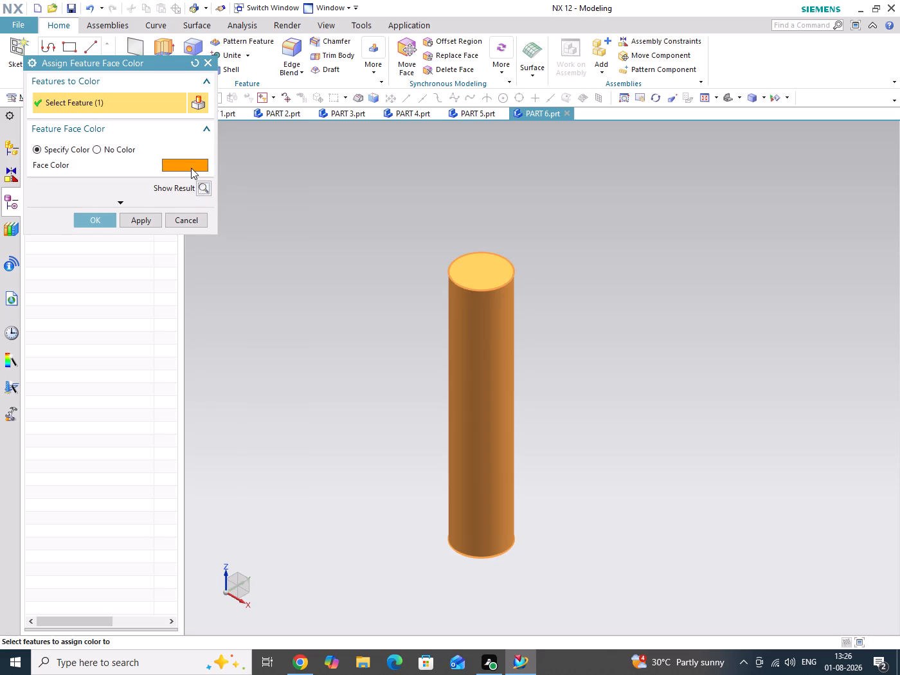
{"action": "left_click", "coordinate": [191, 168]}
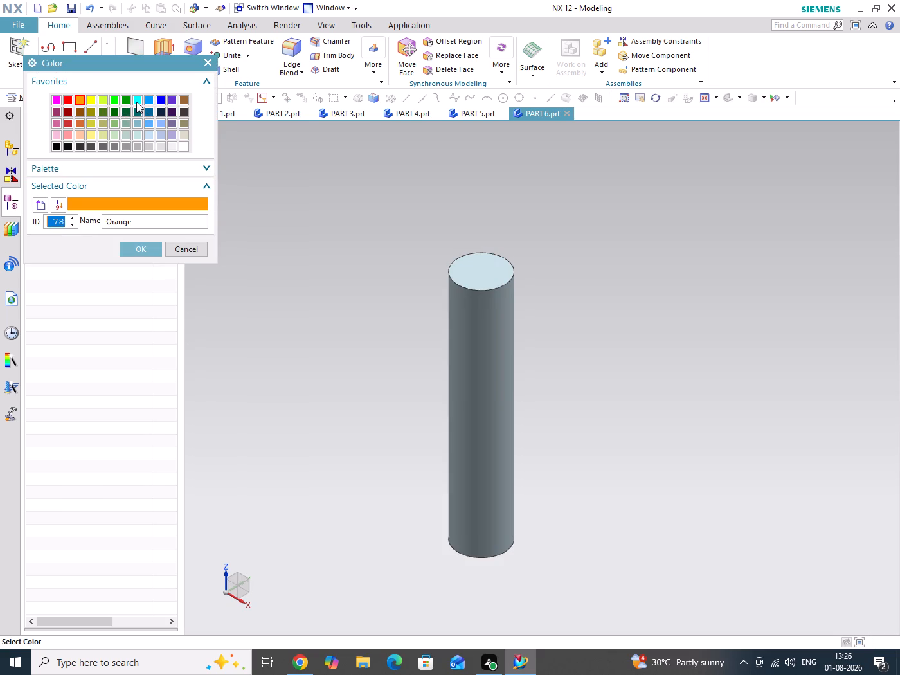
{"action": "left_click", "coordinate": [136, 102]}
{"action": "left_click", "coordinate": [121, 249]}
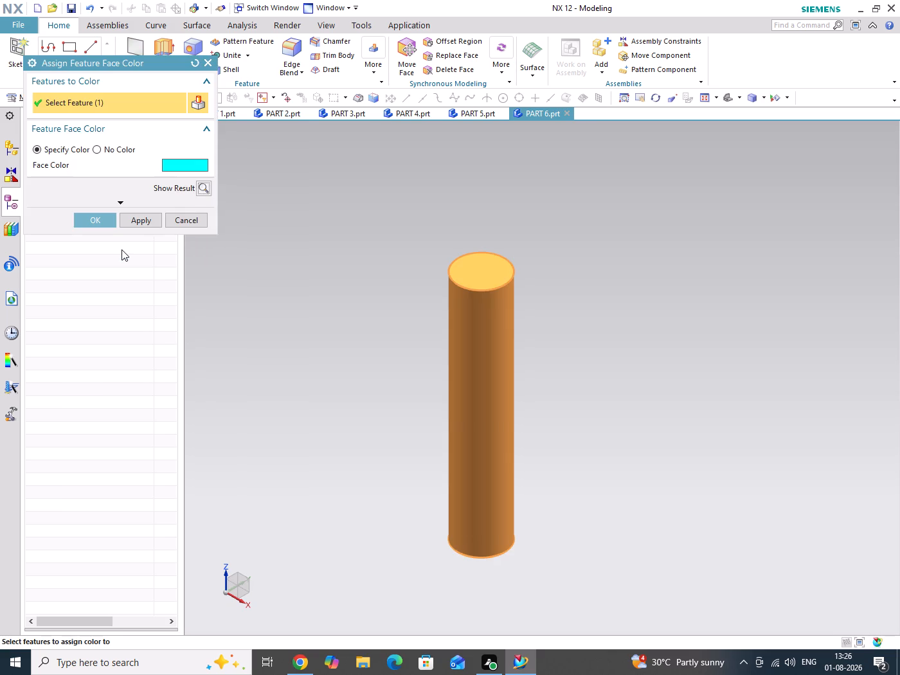
{"action": "left_click", "coordinate": [207, 190]}
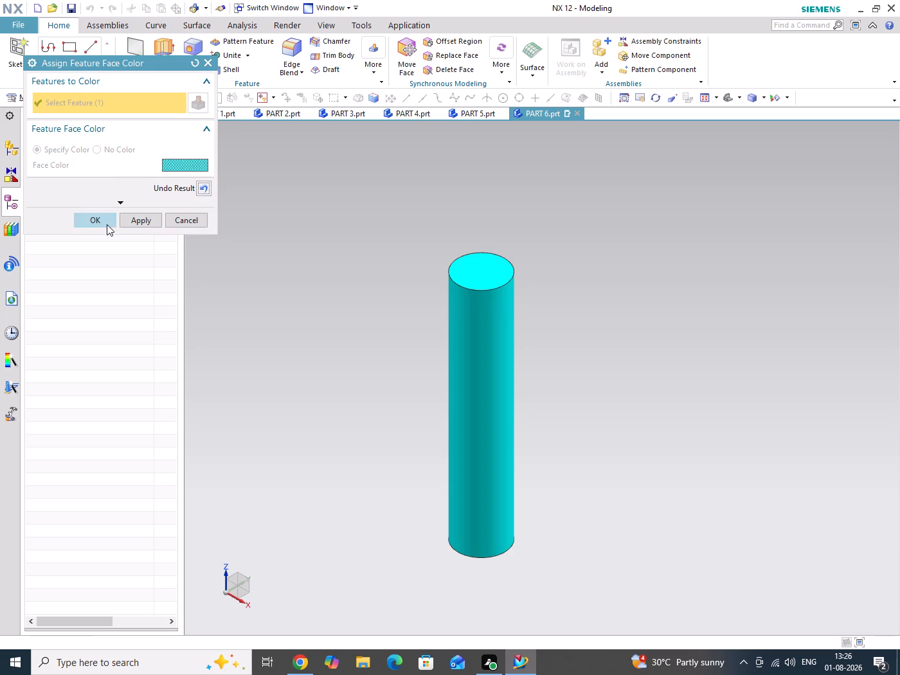
{"action": "left_click", "coordinate": [105, 224]}
{"action": "left_click_drag", "start_coordinate": [234, 251], "coordinate": [276, 319]}
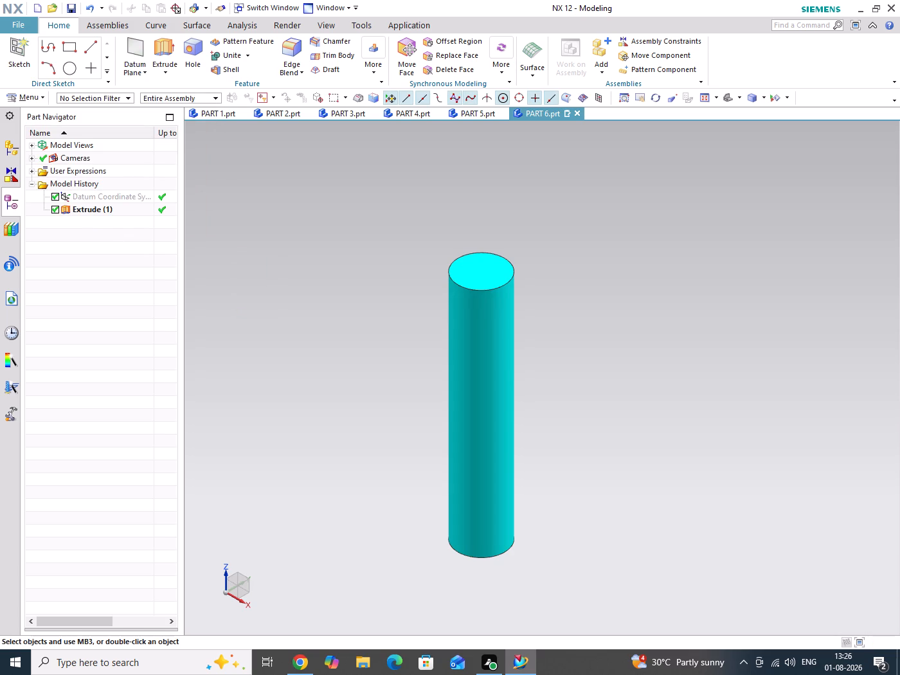
Save the recolored PART 6 file.
{"action": "key", "text": "ctrl+s"}
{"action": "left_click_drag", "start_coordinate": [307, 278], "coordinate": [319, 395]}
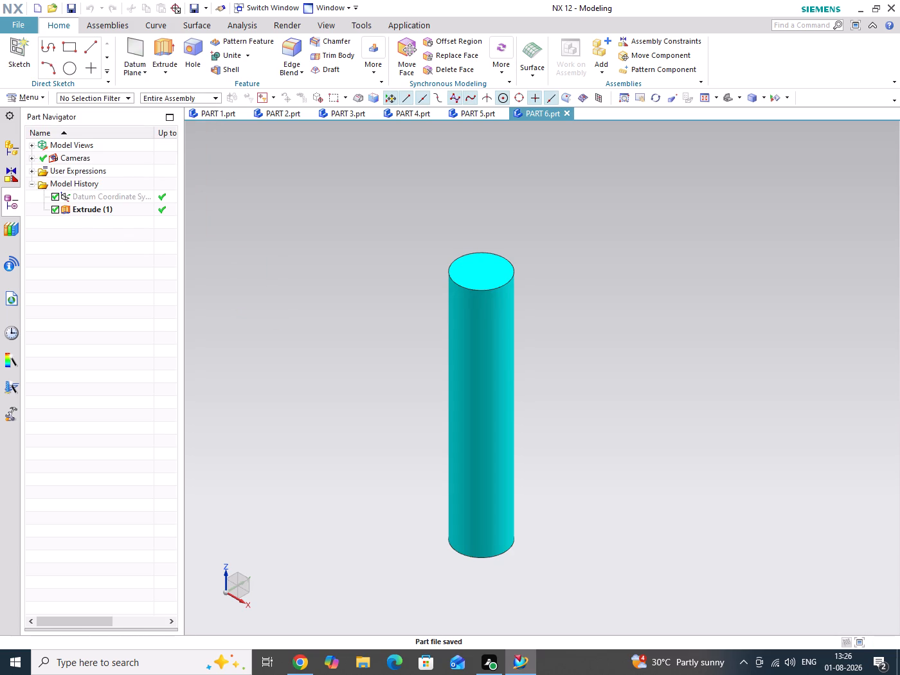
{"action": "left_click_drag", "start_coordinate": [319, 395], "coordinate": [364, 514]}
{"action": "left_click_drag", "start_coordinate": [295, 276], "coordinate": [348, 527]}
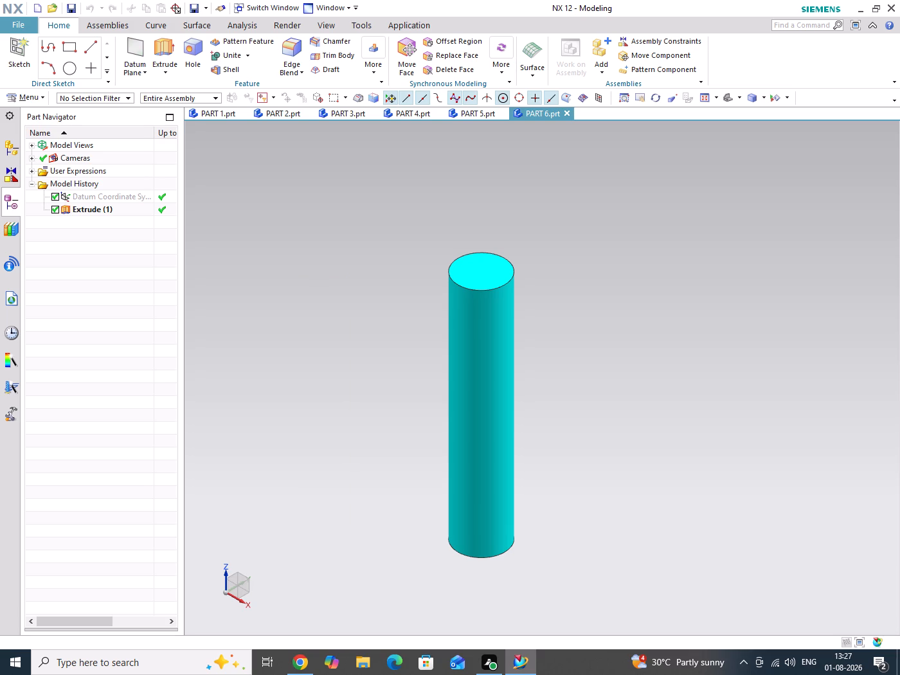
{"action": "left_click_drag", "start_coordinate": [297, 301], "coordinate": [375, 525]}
Save PART 6 once more.
{"action": "key", "text": "ctrl+s"}
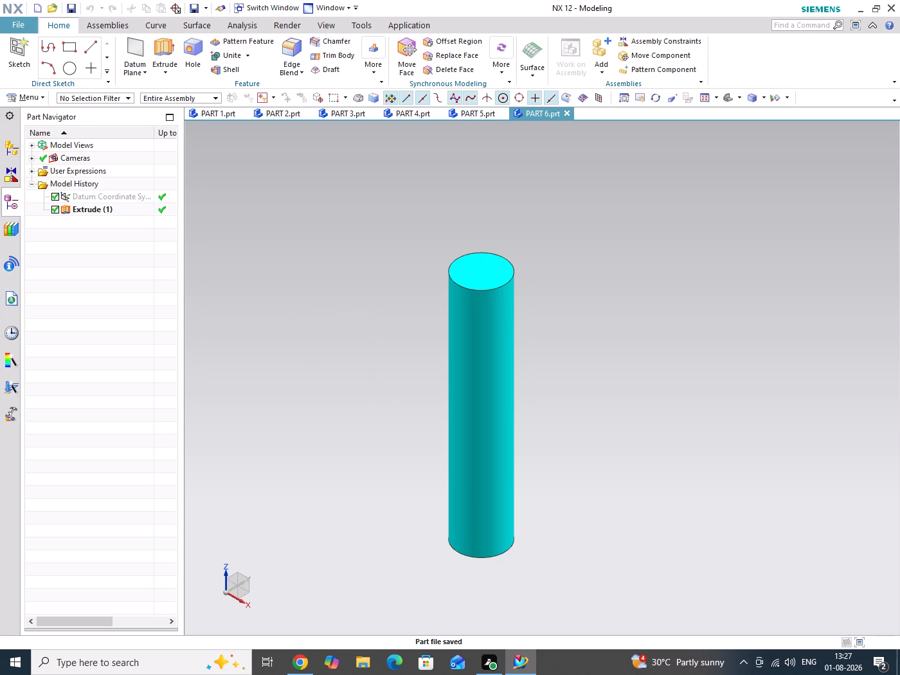
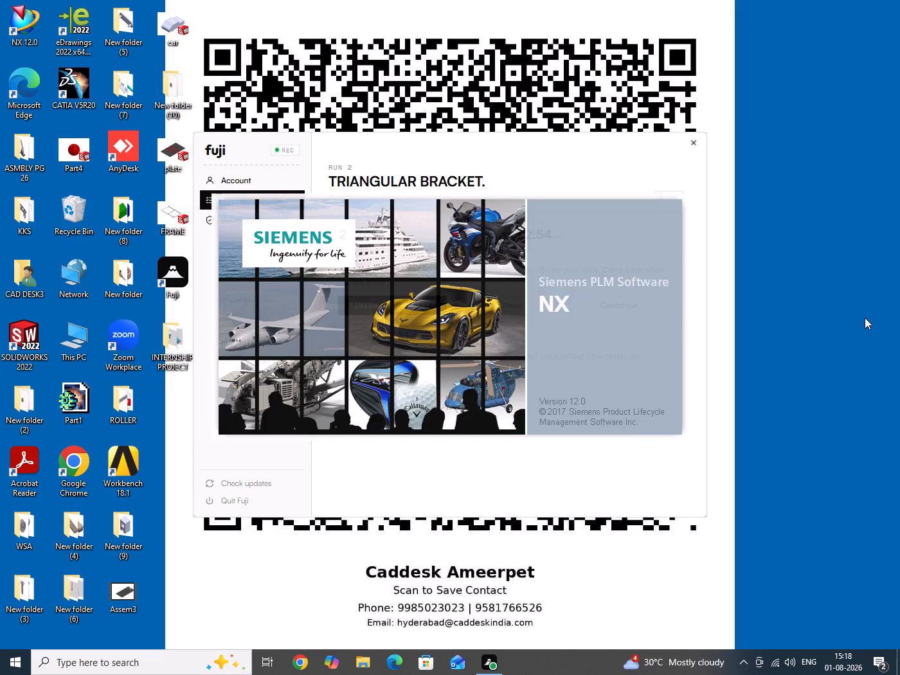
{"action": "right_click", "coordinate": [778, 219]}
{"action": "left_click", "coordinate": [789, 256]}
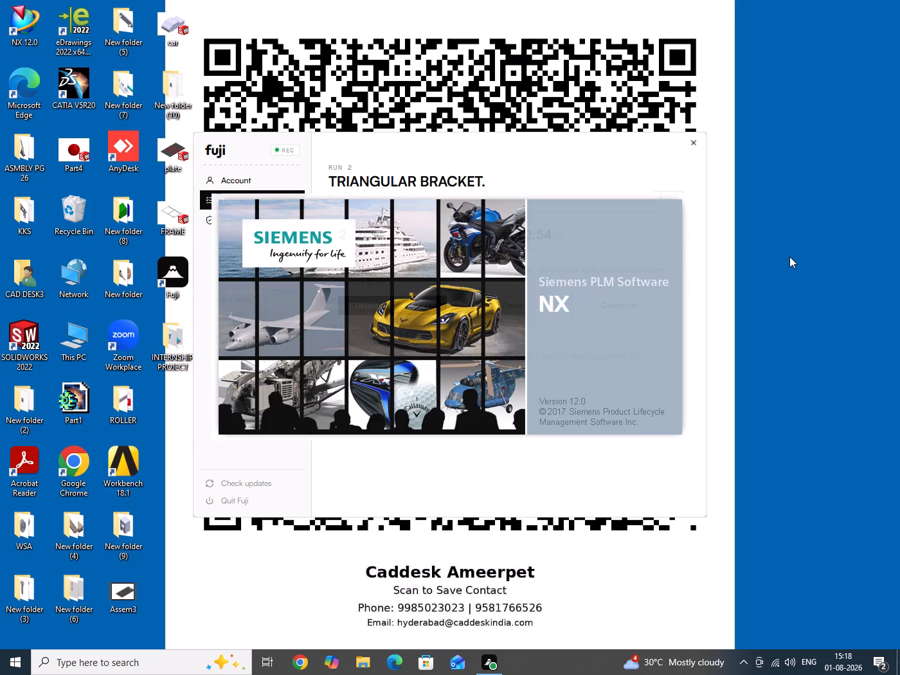
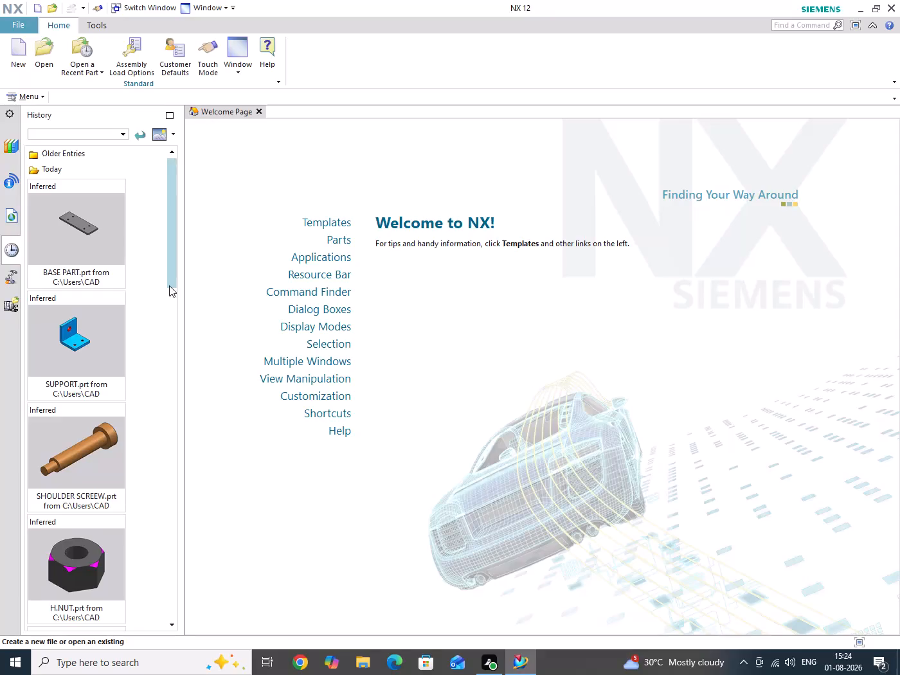
Create a new file named assembly1.prt from the Assembly template in millimetres.
{"action": "left_click_drag", "start_coordinate": [169, 285], "coordinate": [226, 643]}
{"action": "left_click_drag", "start_coordinate": [172, 580], "coordinate": [186, 542]}
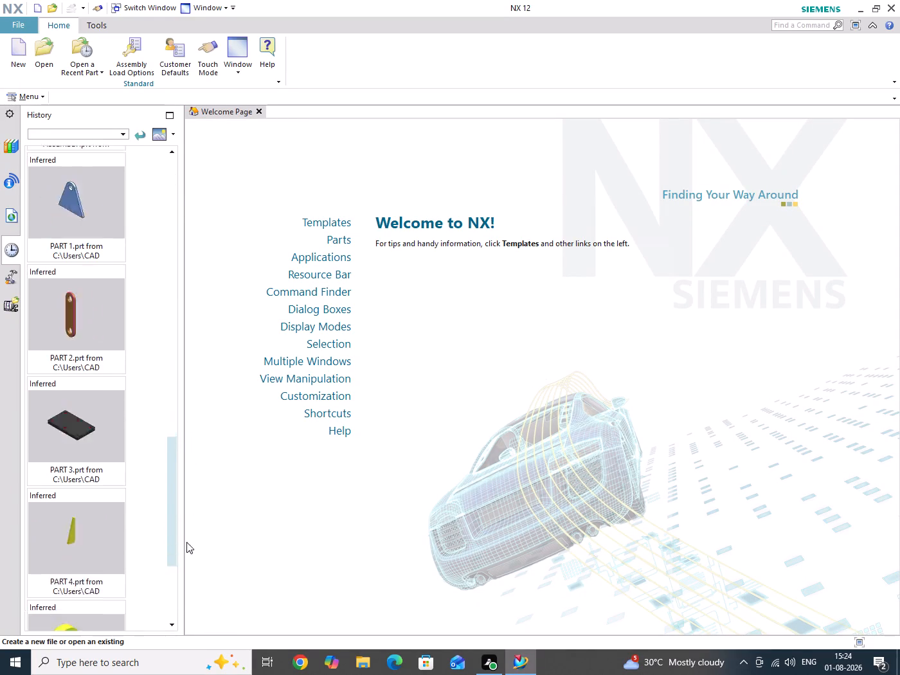
{"action": "left_click_drag", "start_coordinate": [186, 542], "coordinate": [192, 625]}
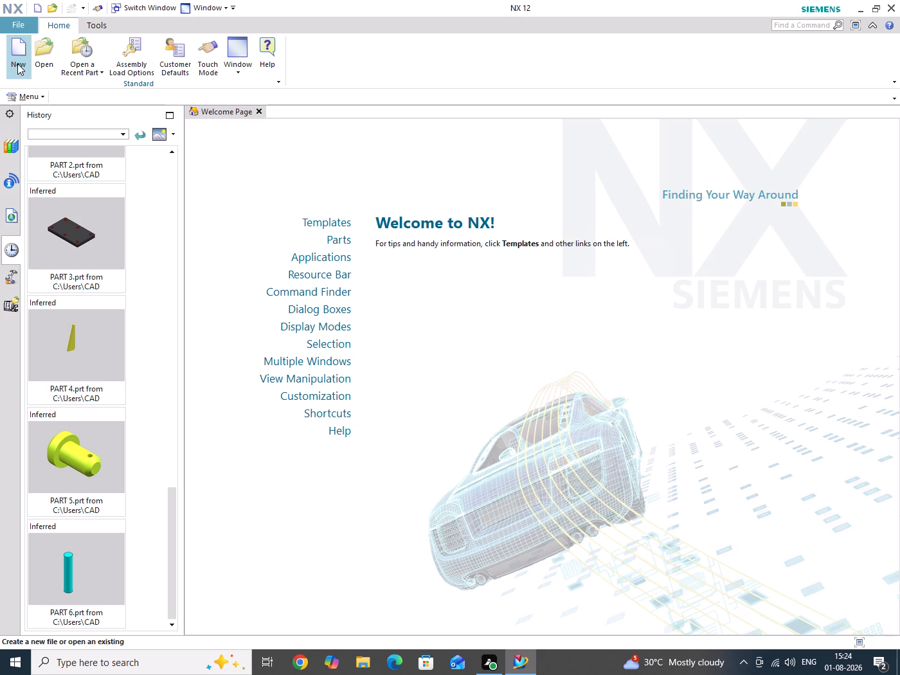
{"action": "left_click", "coordinate": [17, 64]}
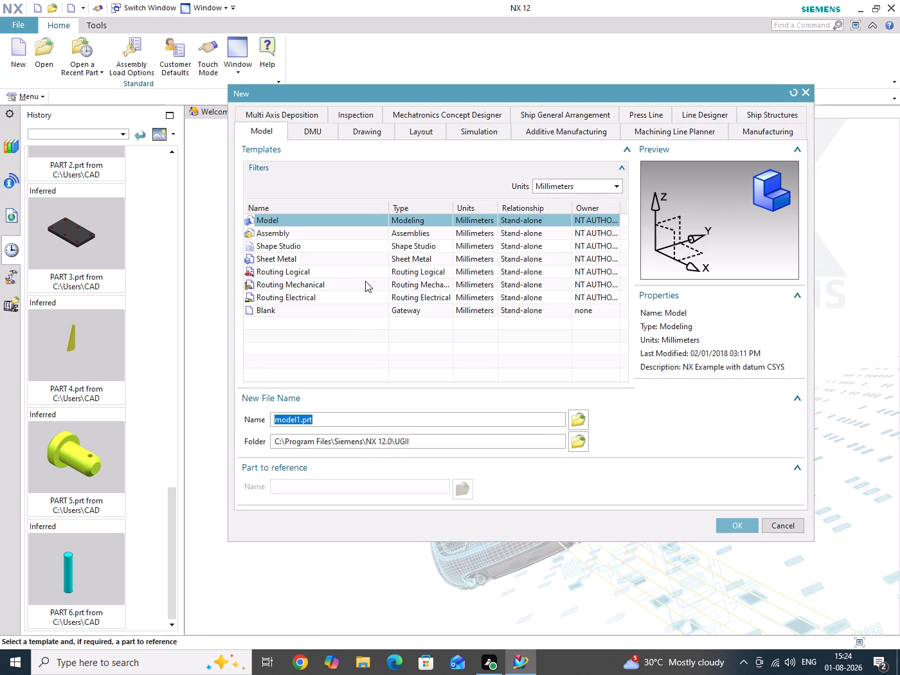
{"action": "left_click", "coordinate": [269, 237]}
{"action": "left_click", "coordinate": [731, 527]}
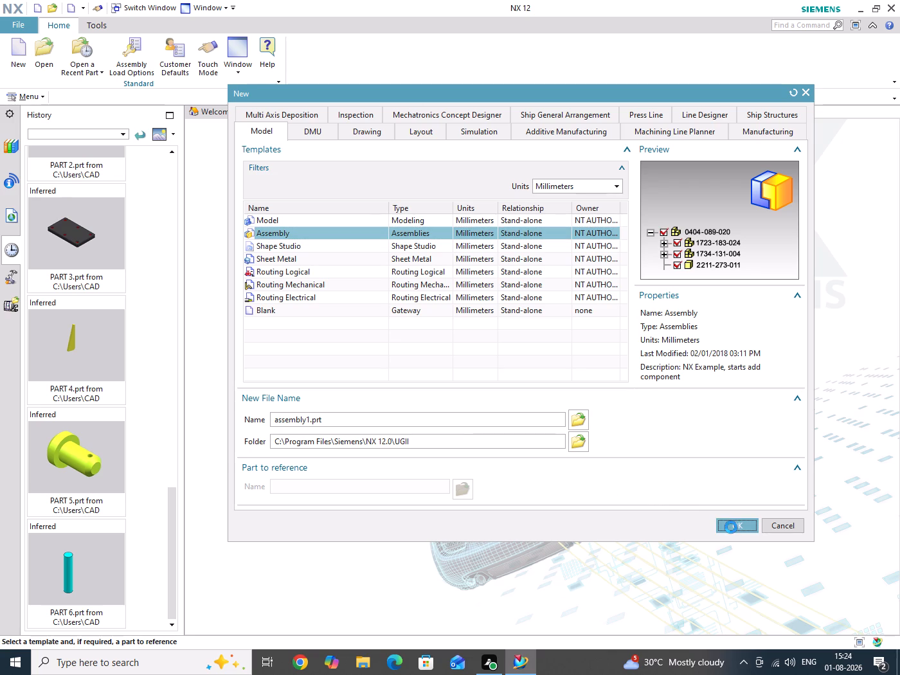
{"action": "left_click", "coordinate": [724, 532]}
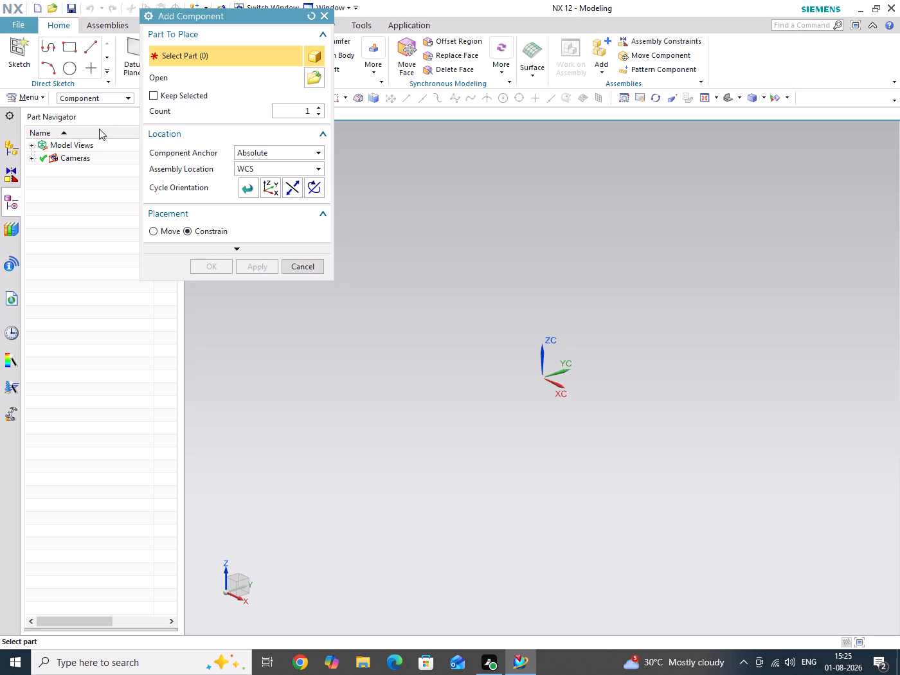
Load PART 3 from the TRIANGULAR folder inside INTERNSHIP PROJECT on the desktop as the first component.
{"action": "left_click", "coordinate": [307, 81]}
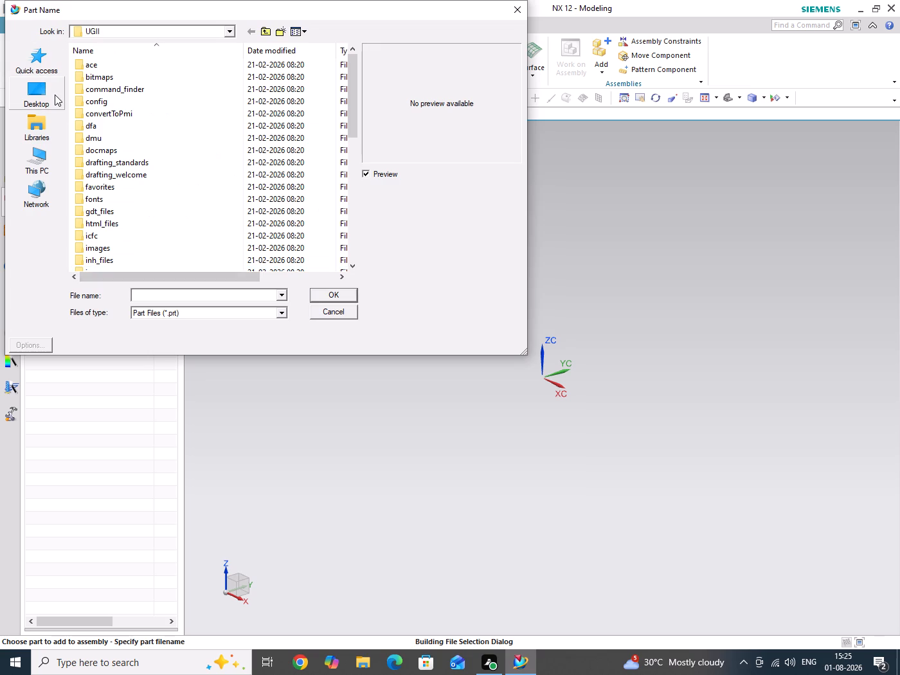
{"action": "left_click", "coordinate": [55, 94]}
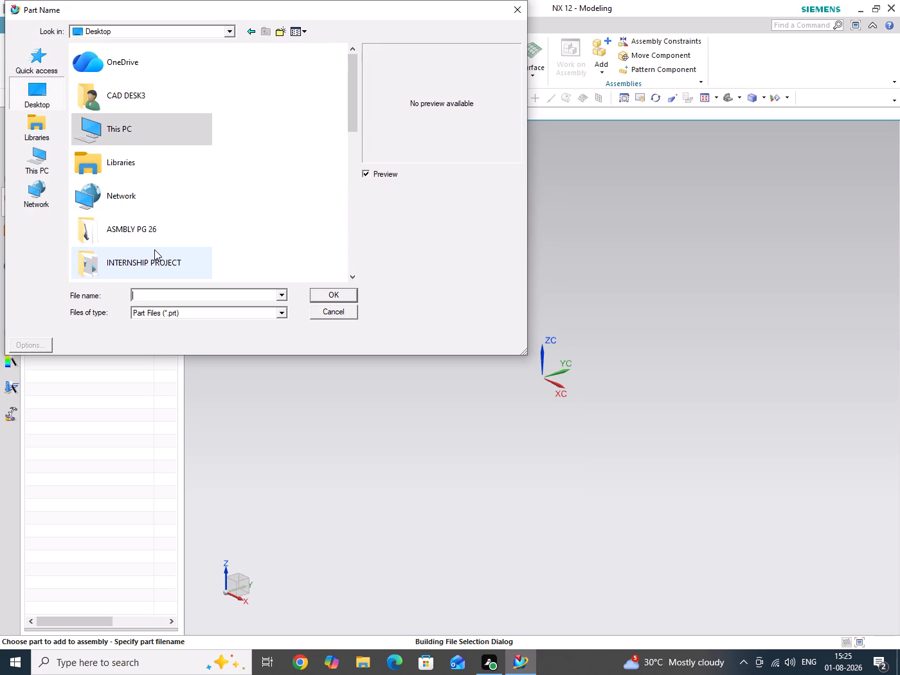
{"action": "double_click", "coordinate": [153, 261]}
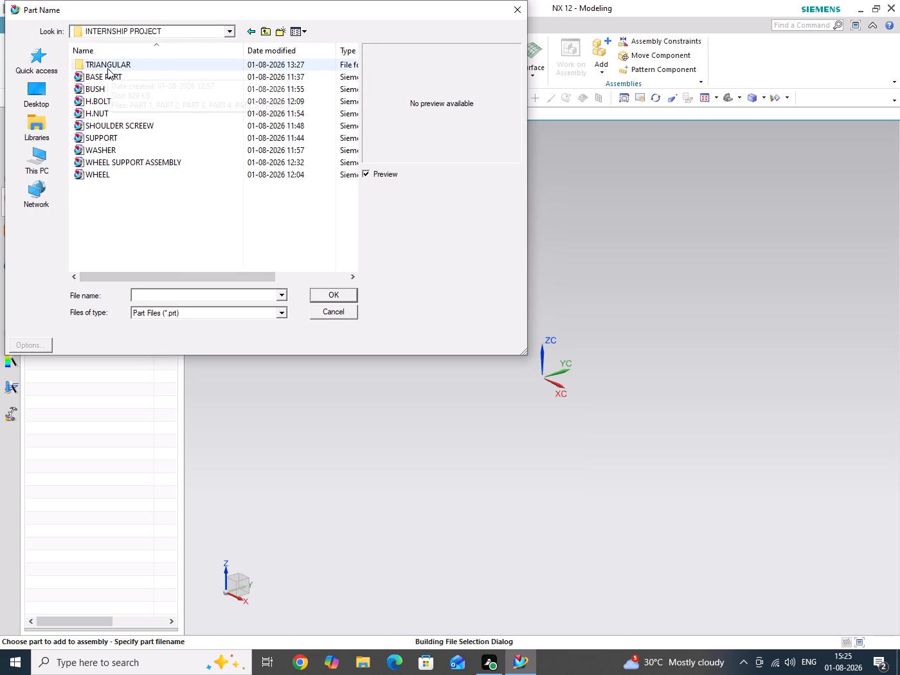
{"action": "double_click", "coordinate": [107, 67]}
{"action": "left_click", "coordinate": [107, 67]}
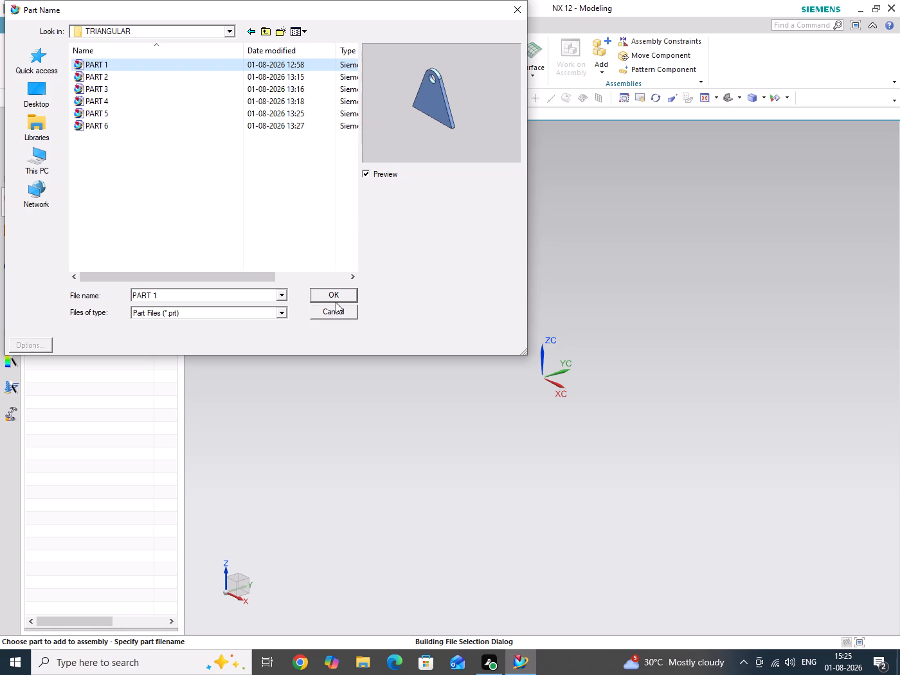
{"action": "left_click", "coordinate": [94, 92]}
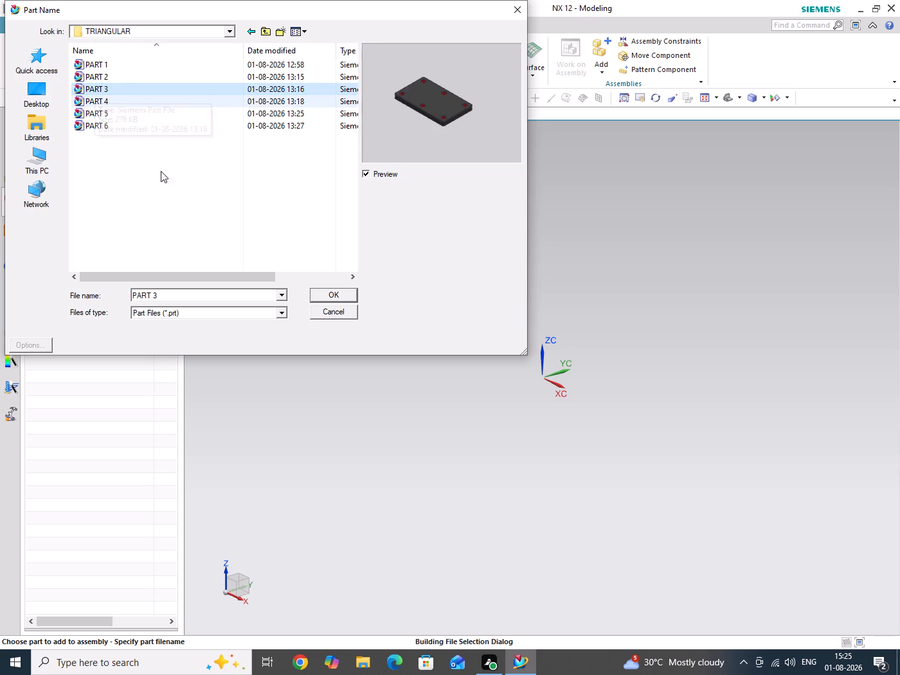
{"action": "left_click", "coordinate": [349, 295]}
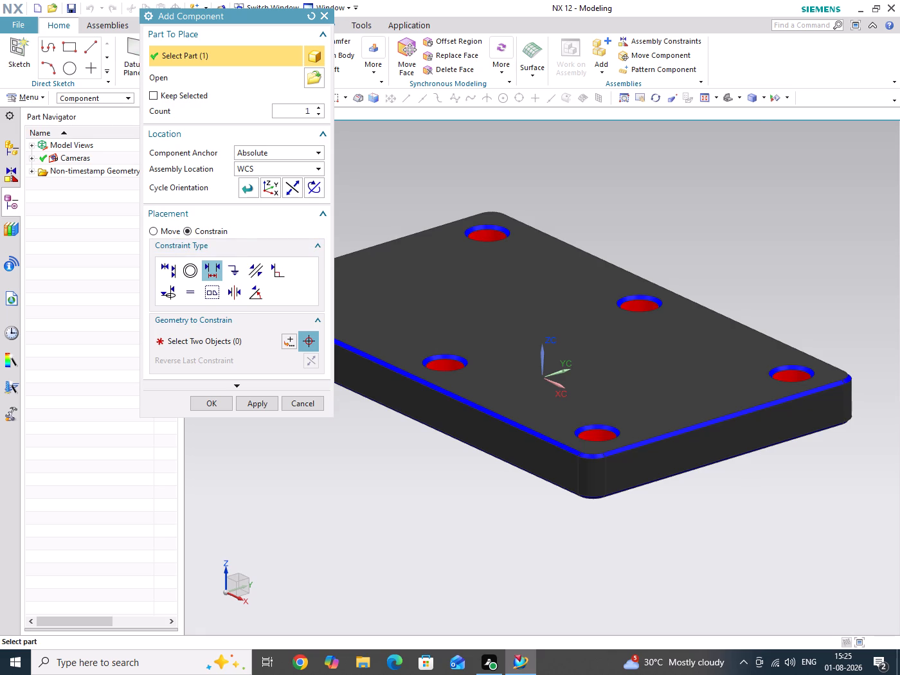
Show the model in isometric view, ground PART 3 with a Fix constraint and apply its placement.
{"action": "left_click", "coordinate": [729, 99]}
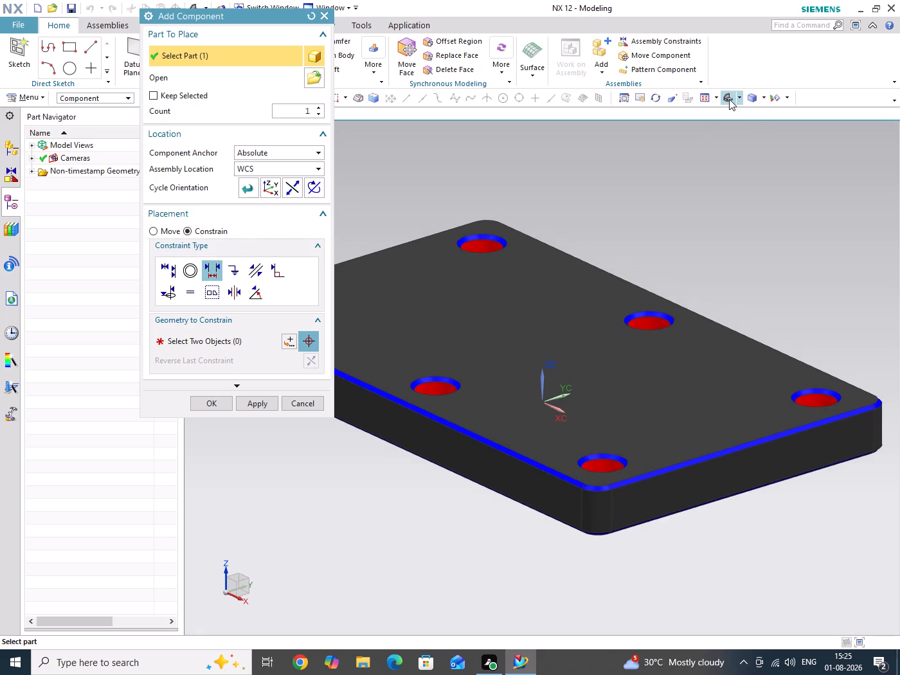
{"action": "left_click", "coordinate": [739, 97]}
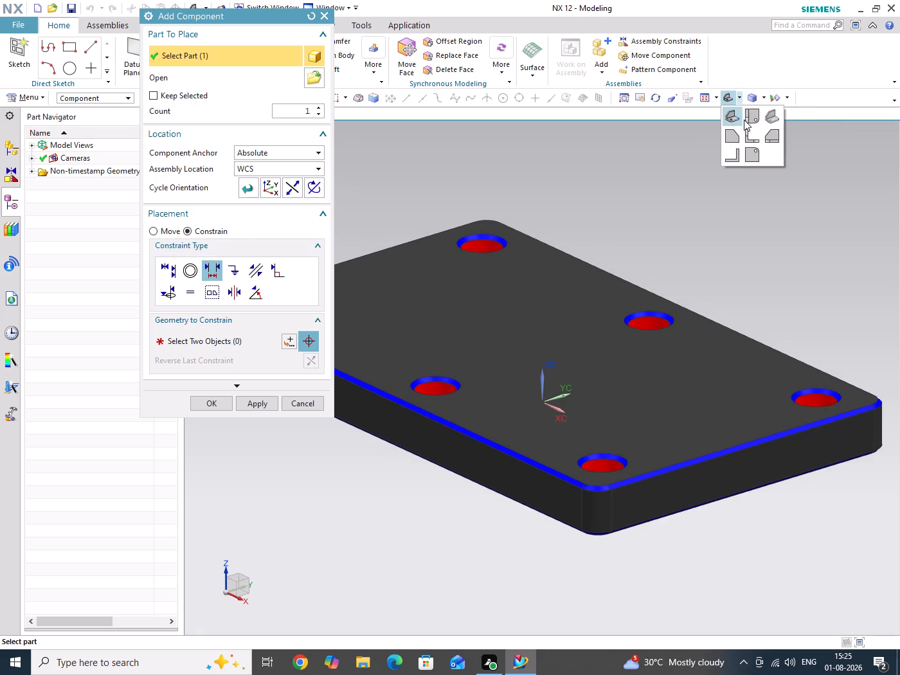
{"action": "left_click", "coordinate": [776, 116]}
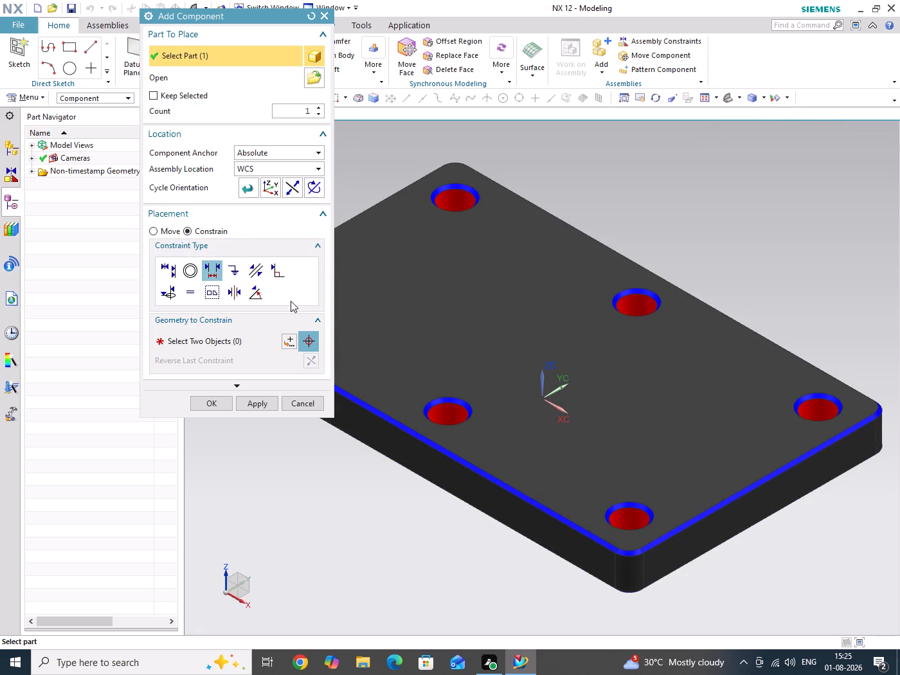
{"action": "left_click", "coordinate": [236, 270]}
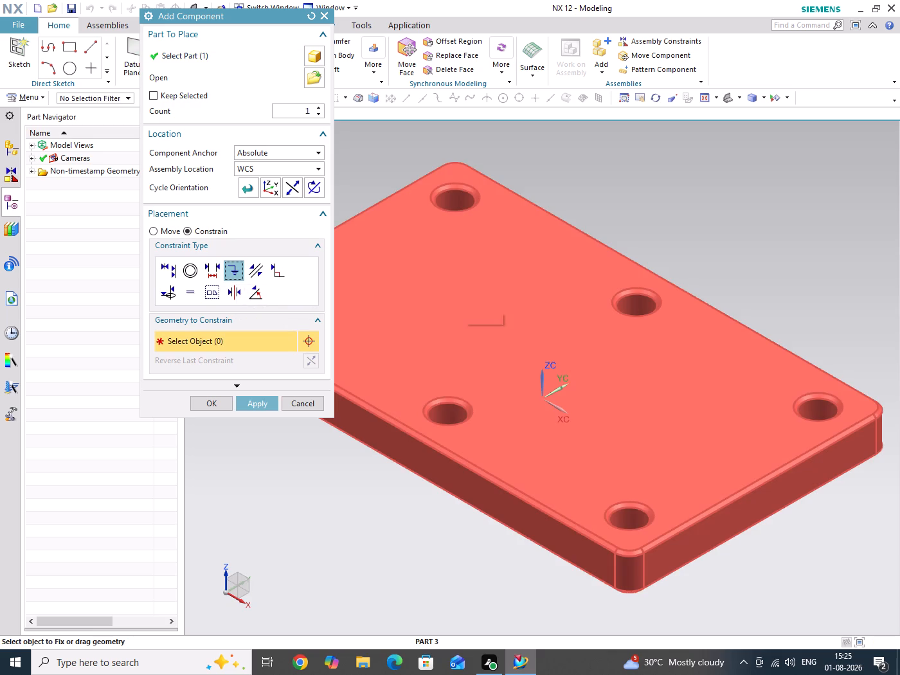
{"action": "left_click", "coordinate": [464, 294]}
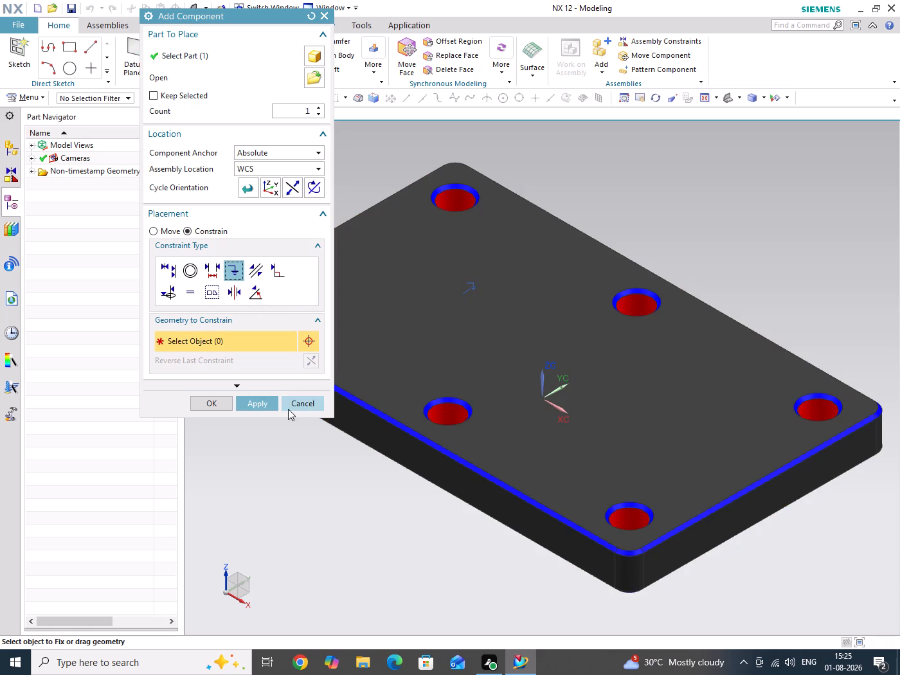
{"action": "left_click", "coordinate": [246, 408]}
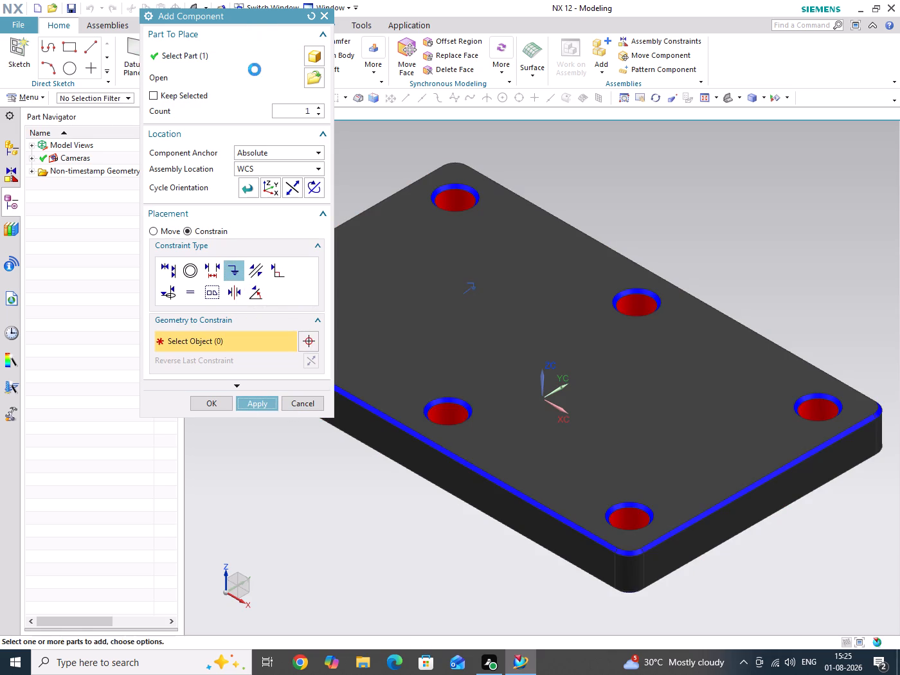
Load PART 1 from the TRIANGULAR folder as the second component.
{"action": "left_click", "coordinate": [310, 80]}
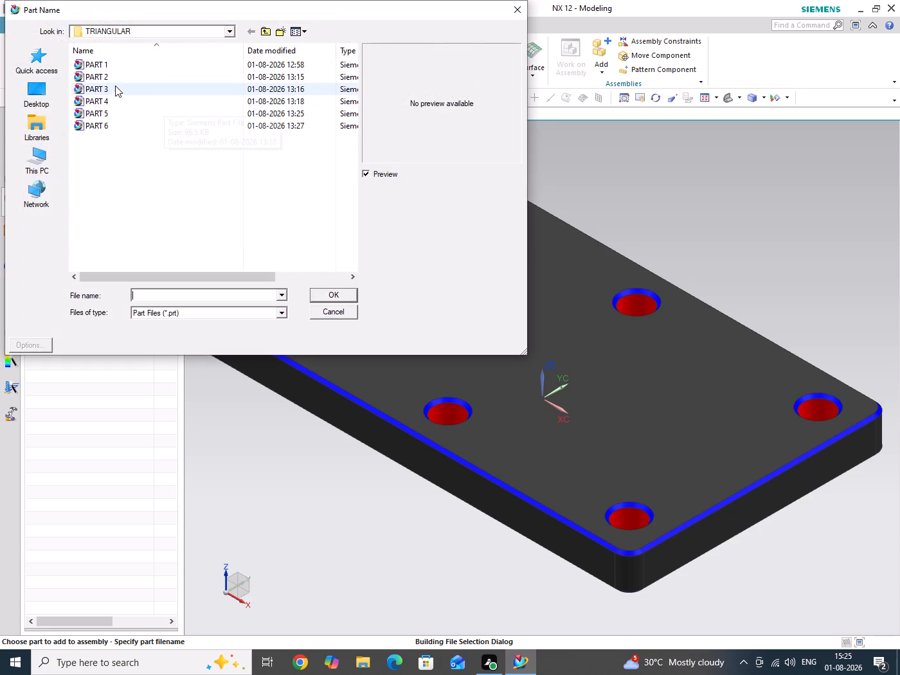
{"action": "left_click", "coordinate": [100, 66]}
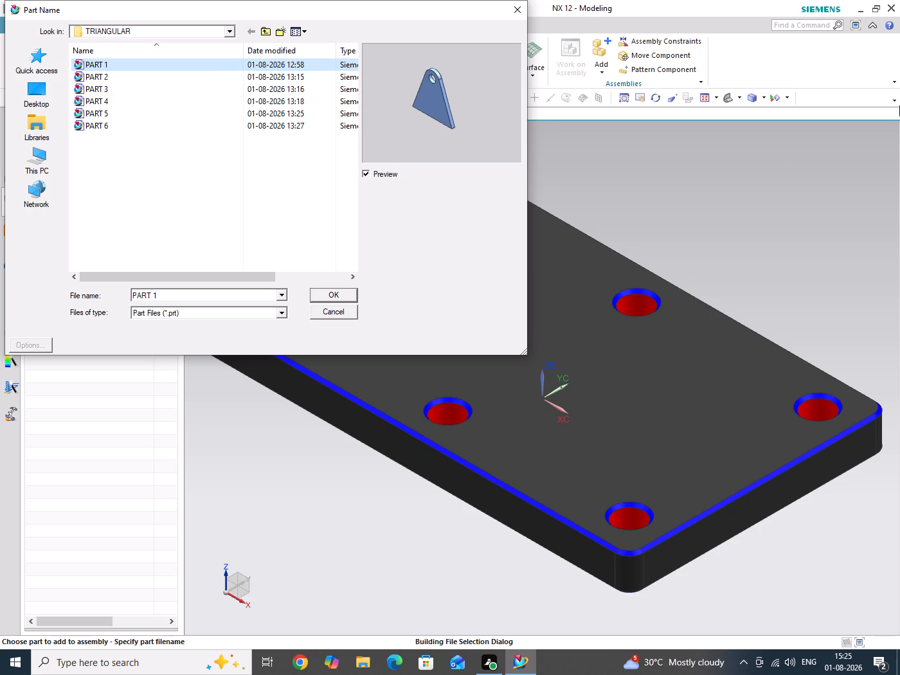
{"action": "left_click", "coordinate": [336, 300]}
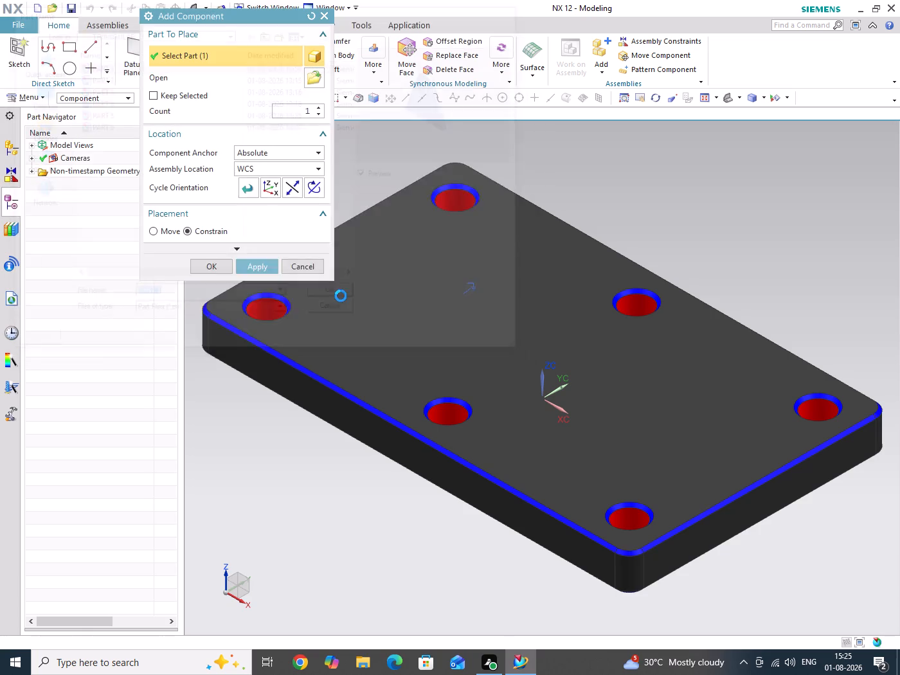
Move PART 1 about 50 mm up along ZC, and shift it in the negative YC direction above the PART 3 plate.
{"action": "scroll", "coordinate": [626, 346], "scroll_direction": "down", "scroll_amount": 3}
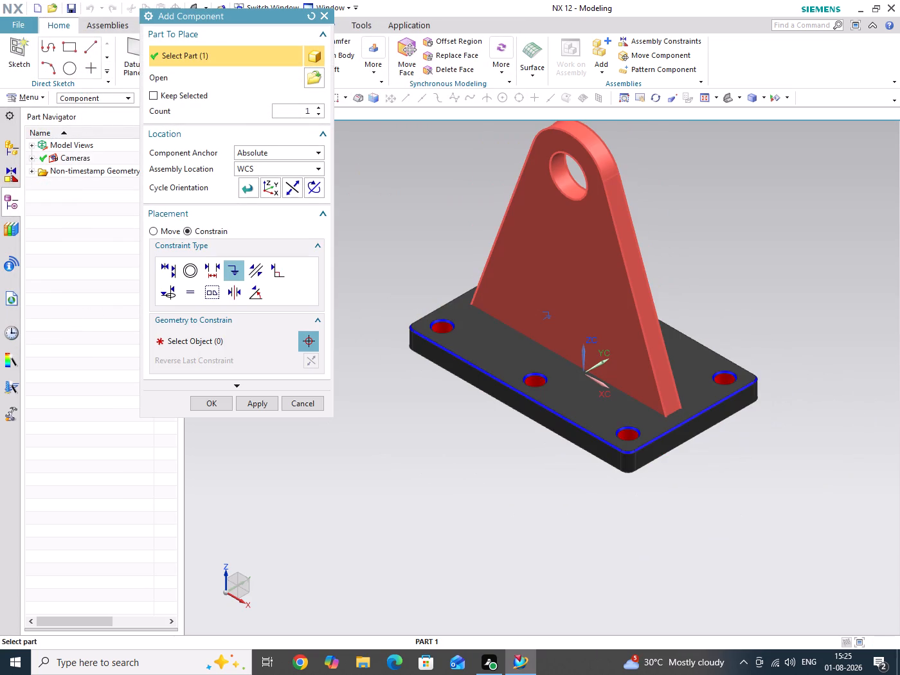
{"action": "left_click", "coordinate": [163, 232]}
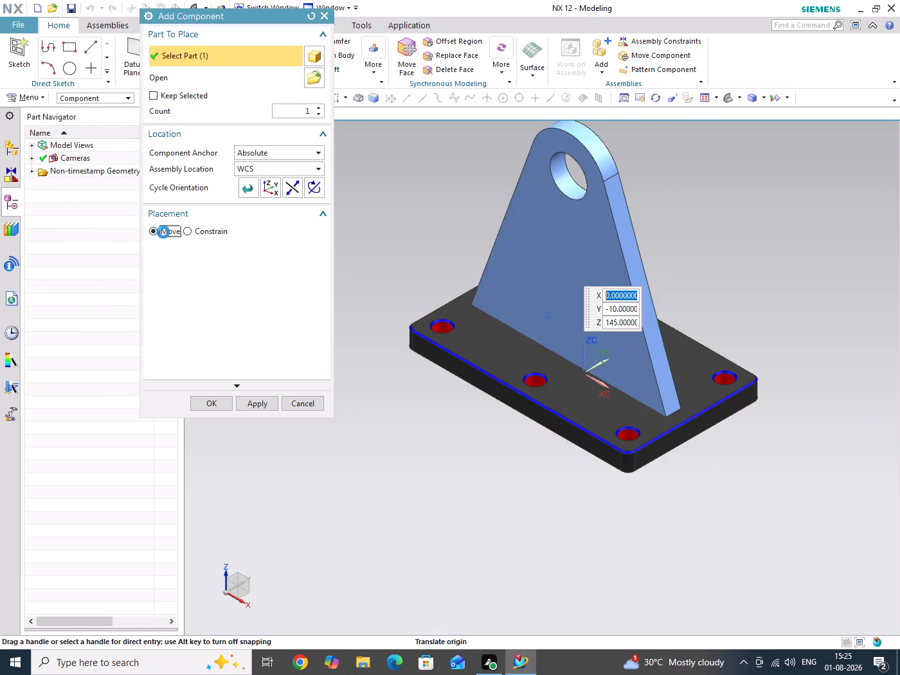
{"action": "left_click_drag", "start_coordinate": [571, 202], "coordinate": [575, 168]}
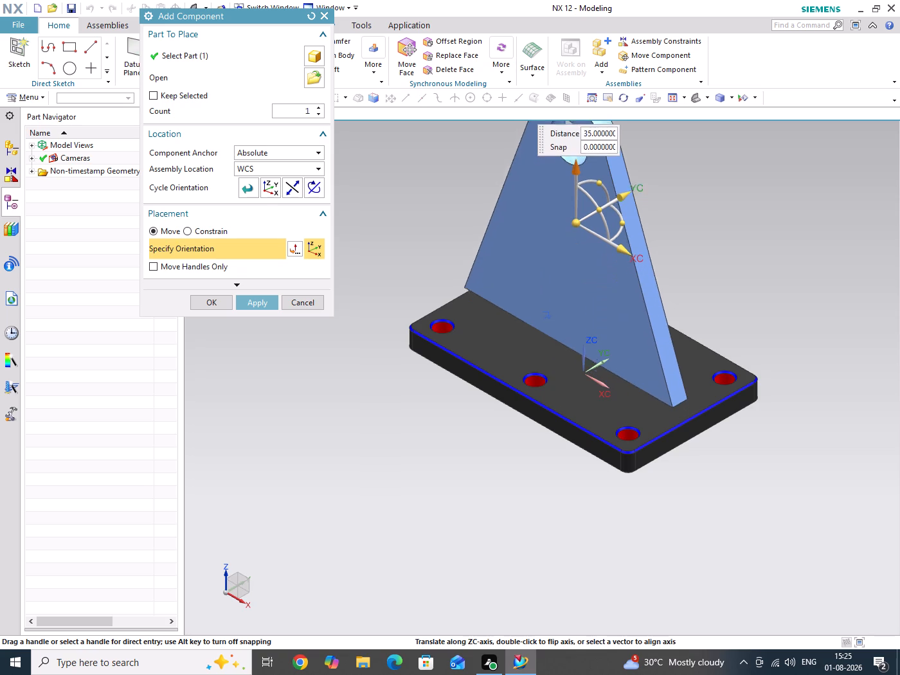
{"action": "left_click_drag", "start_coordinate": [575, 168], "coordinate": [576, 162]}
{"action": "scroll", "coordinate": [658, 403], "scroll_direction": "down", "scroll_amount": 3}
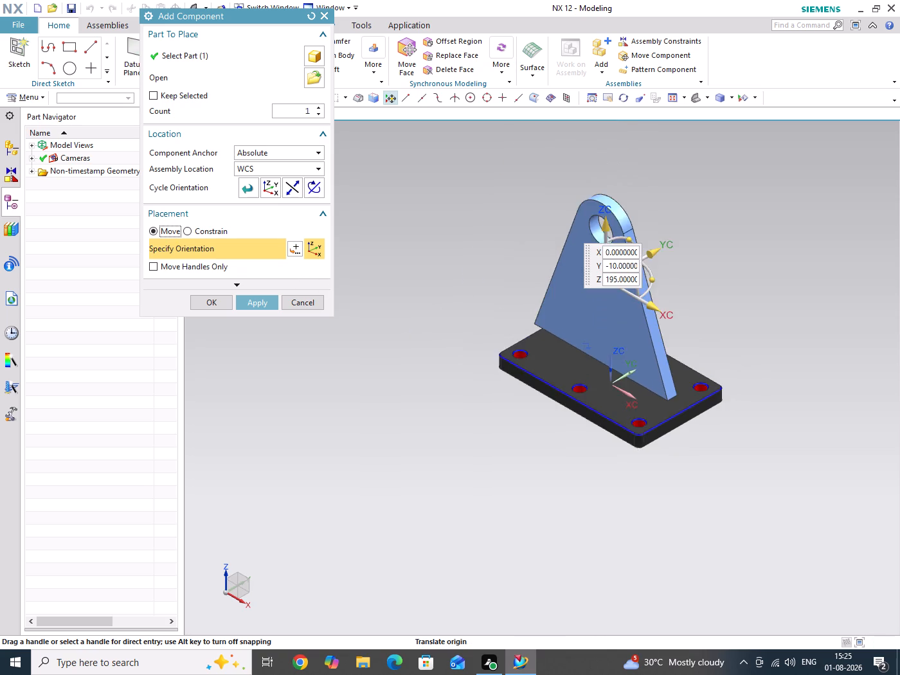
{"action": "scroll", "coordinate": [693, 395], "scroll_direction": "up", "scroll_amount": 5}
{"action": "scroll", "coordinate": [778, 435], "scroll_direction": "down", "scroll_amount": 3}
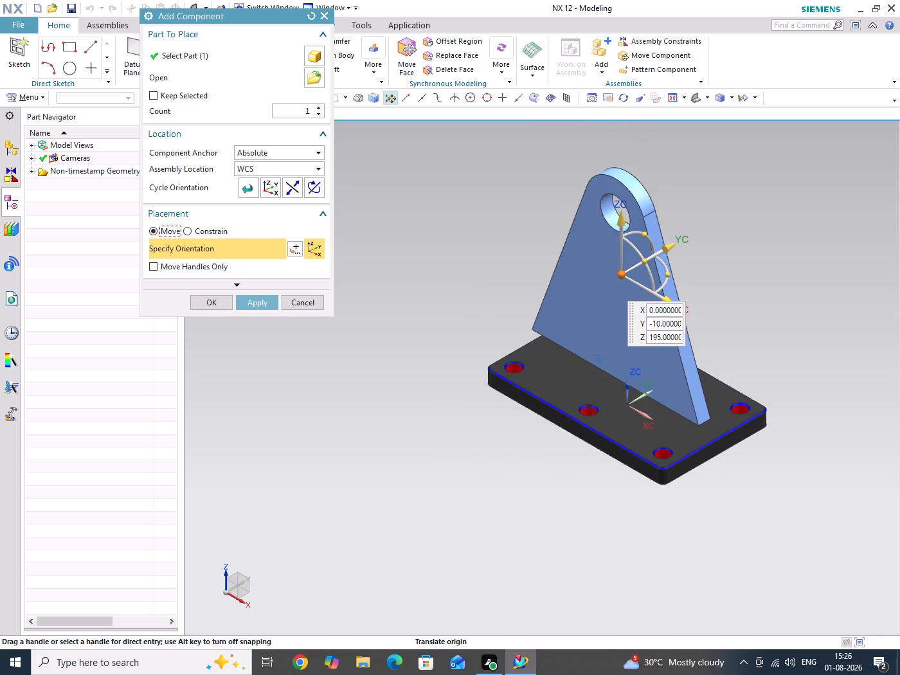
{"action": "left_click_drag", "start_coordinate": [678, 246], "coordinate": [645, 292]}
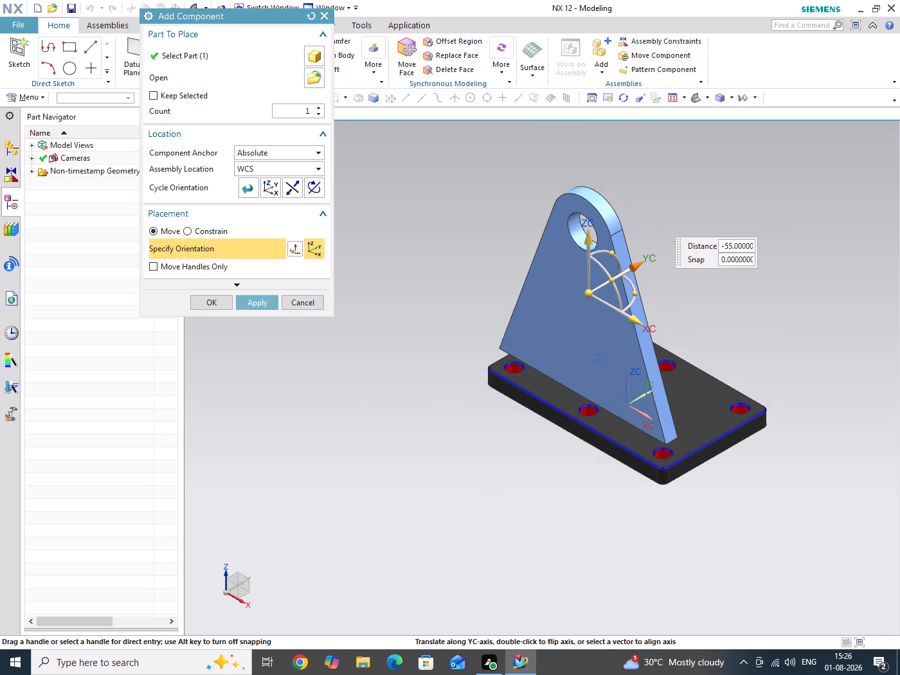
{"action": "left_click_drag", "start_coordinate": [645, 292], "coordinate": [660, 303]}
Add a Touch/Align constraint between the short side face of PART 3 and the bottom end edge of PART 1.
{"action": "left_click", "coordinate": [208, 233]}
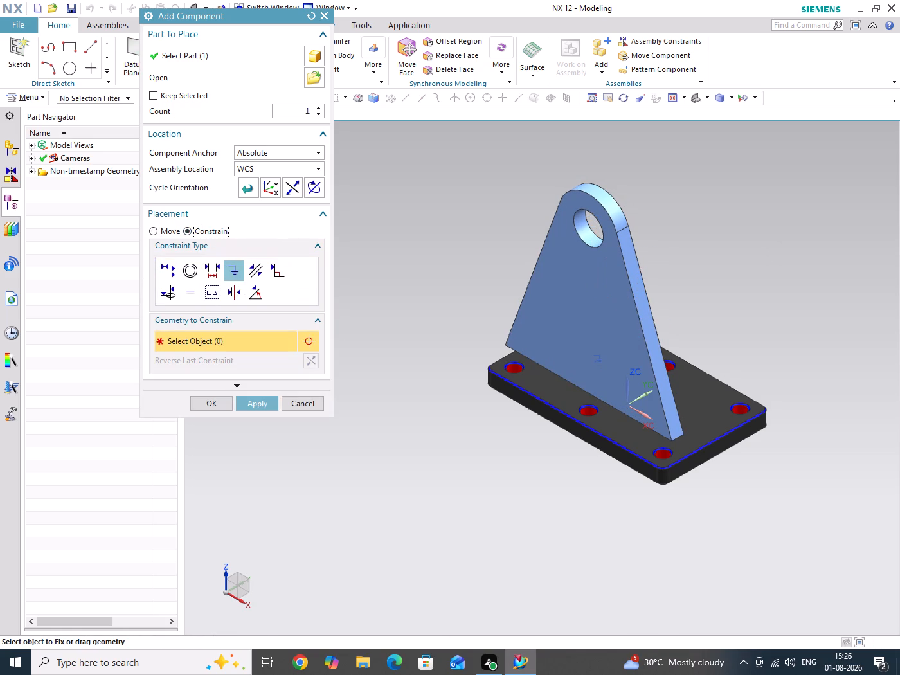
{"action": "scroll", "coordinate": [716, 369], "scroll_direction": "up", "scroll_amount": 3}
{"action": "scroll", "coordinate": [681, 531], "scroll_direction": "up", "scroll_amount": 3}
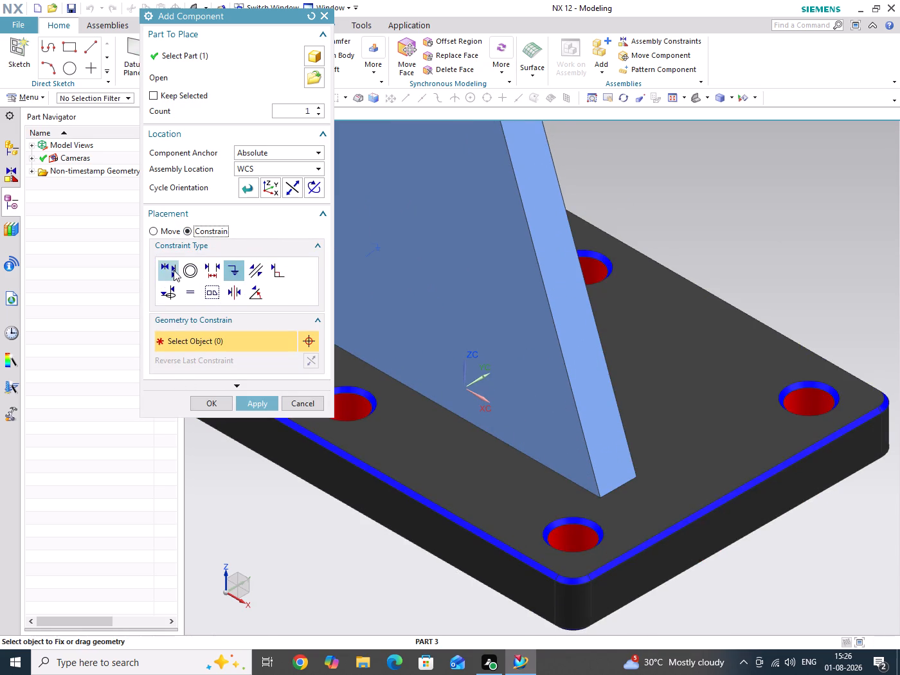
{"action": "left_click", "coordinate": [173, 268]}
{"action": "left_click", "coordinate": [661, 552]}
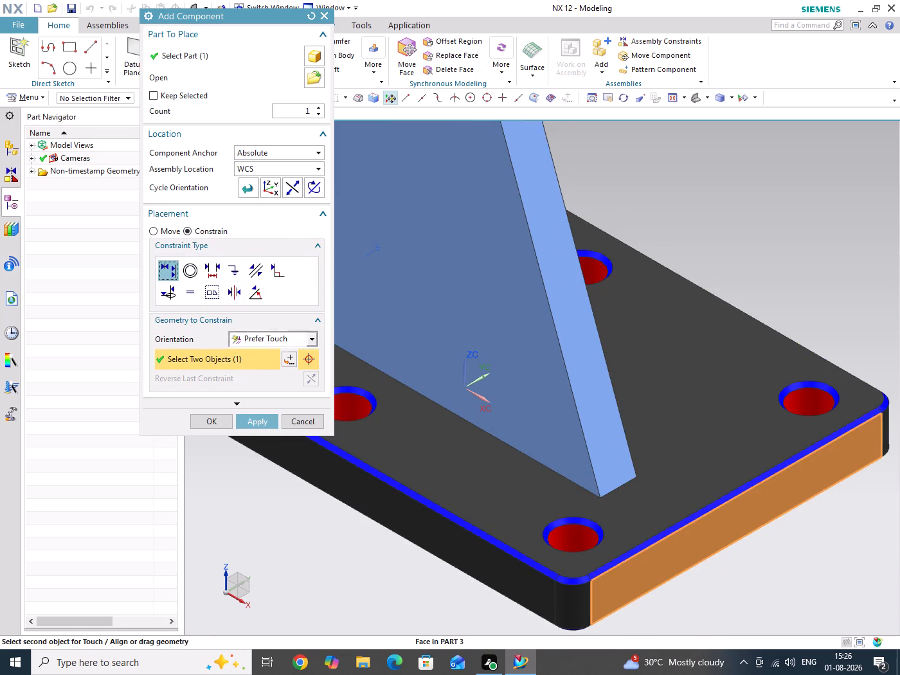
{"action": "left_click", "coordinate": [611, 494]}
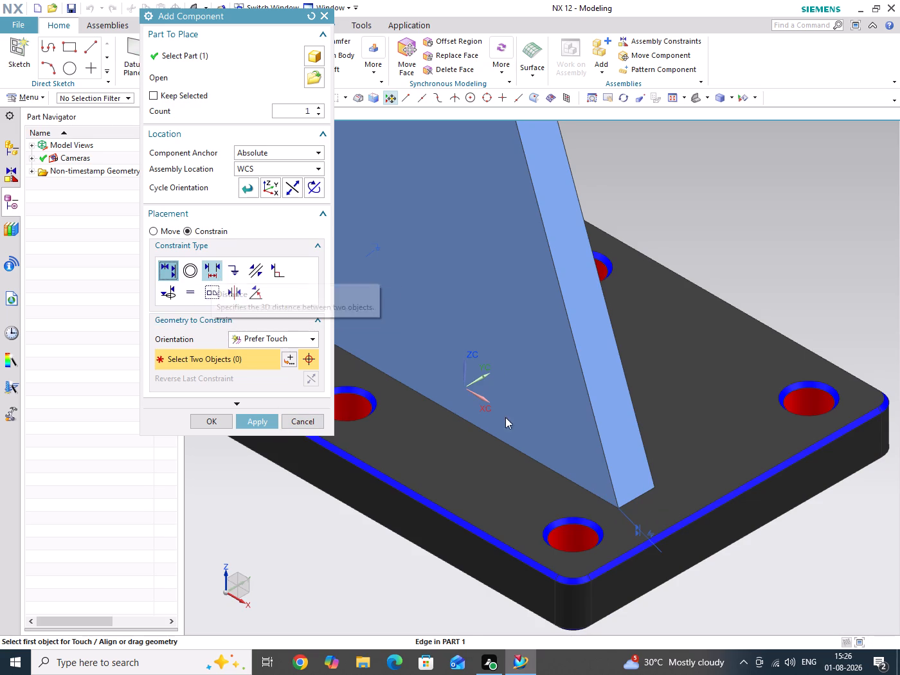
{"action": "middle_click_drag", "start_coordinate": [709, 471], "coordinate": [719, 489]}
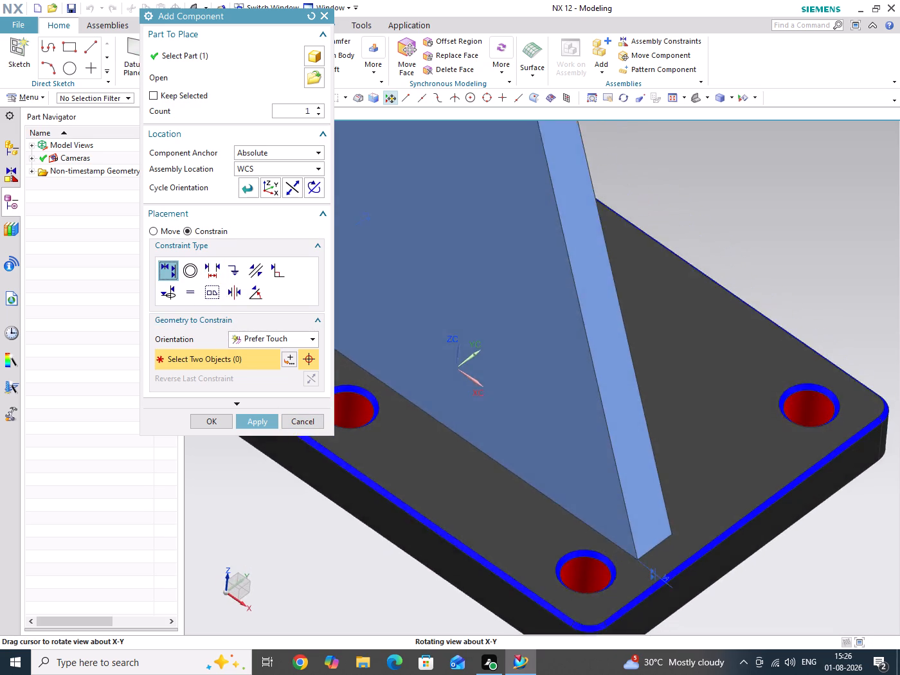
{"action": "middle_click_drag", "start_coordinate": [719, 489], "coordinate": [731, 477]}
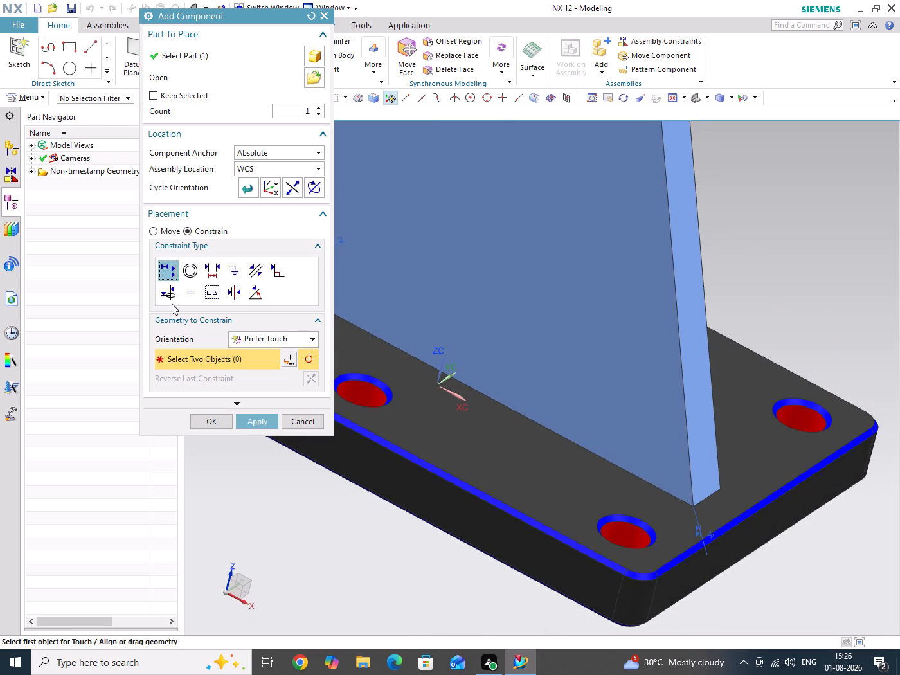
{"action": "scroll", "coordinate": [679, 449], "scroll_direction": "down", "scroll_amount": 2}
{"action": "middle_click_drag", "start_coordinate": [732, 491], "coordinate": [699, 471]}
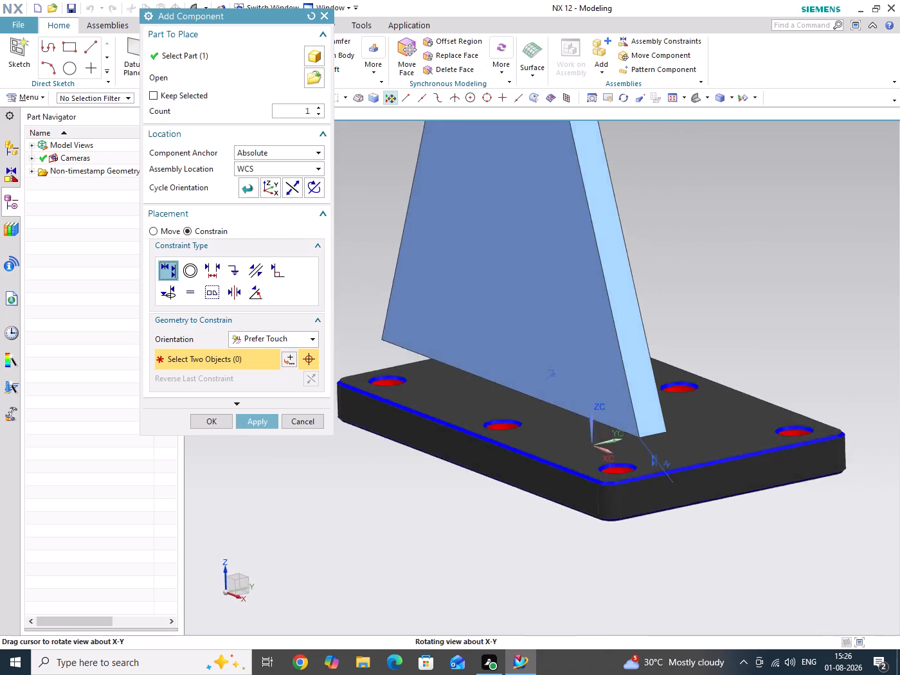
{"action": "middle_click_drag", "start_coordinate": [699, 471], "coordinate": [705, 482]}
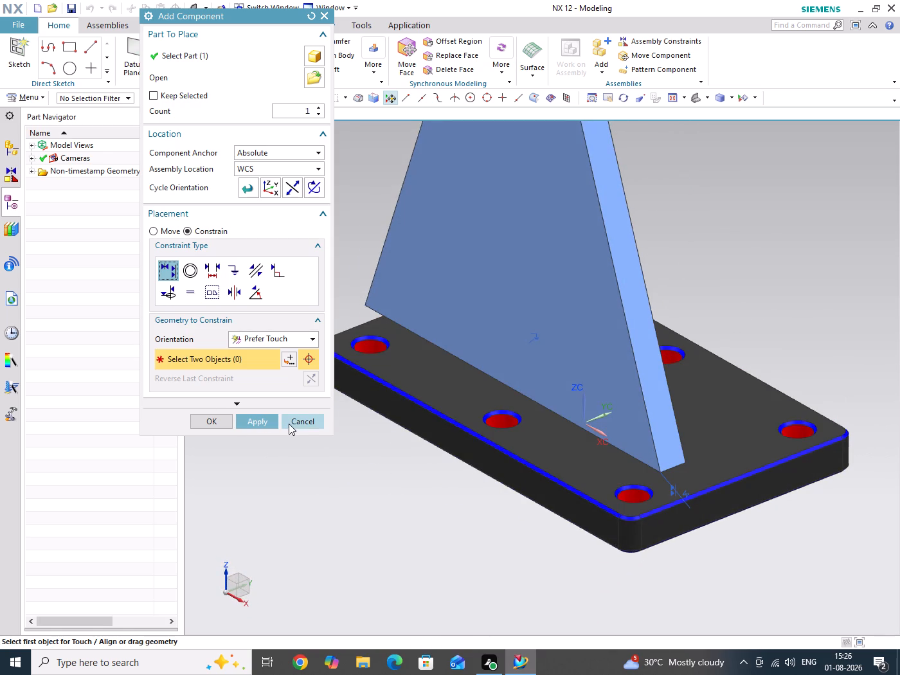
Add a 45 mm Distance constraint between the long side face of PART 3 and the large triangular face of PART 1.
{"action": "left_click", "coordinate": [208, 269]}
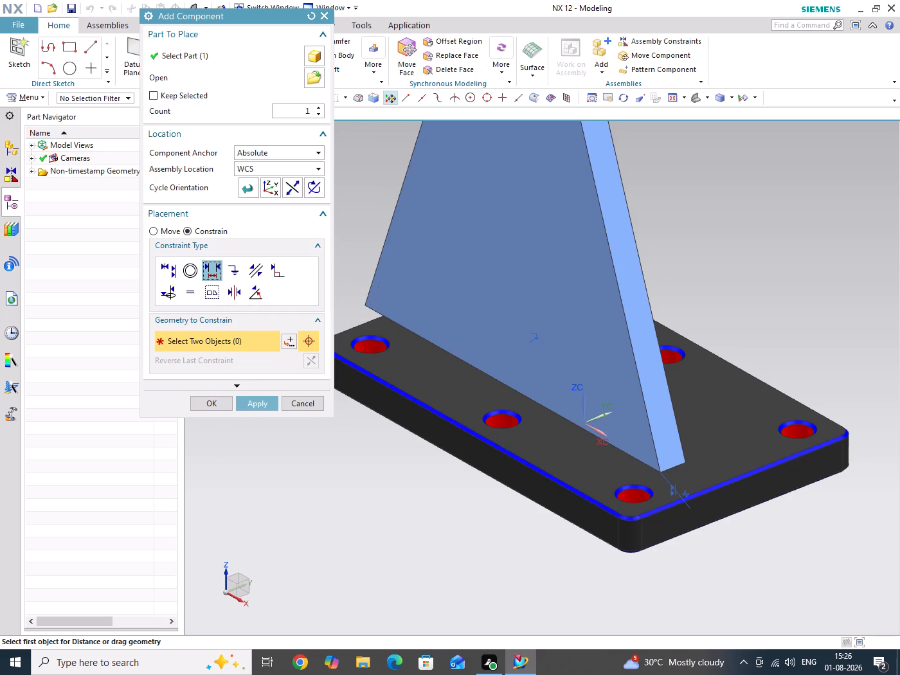
{"action": "left_click", "coordinate": [480, 456]}
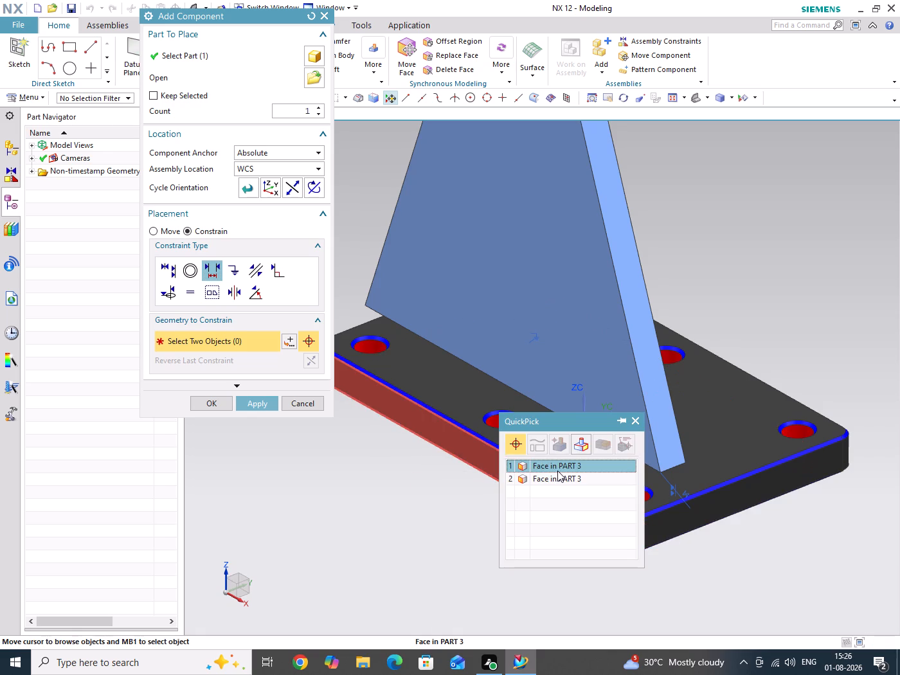
{"action": "left_click", "coordinate": [558, 470]}
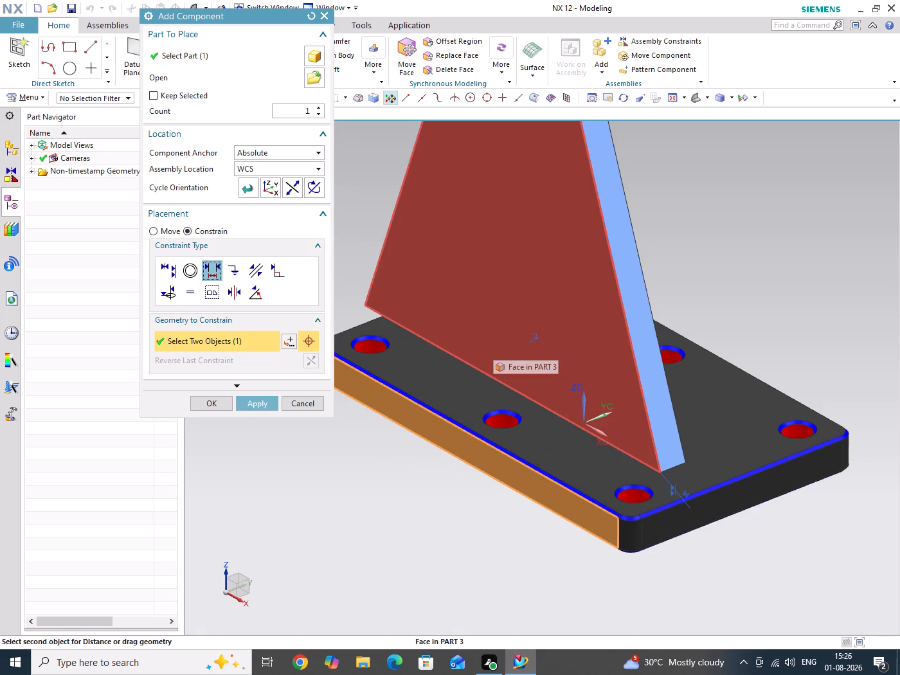
{"action": "left_click", "coordinate": [493, 343]}
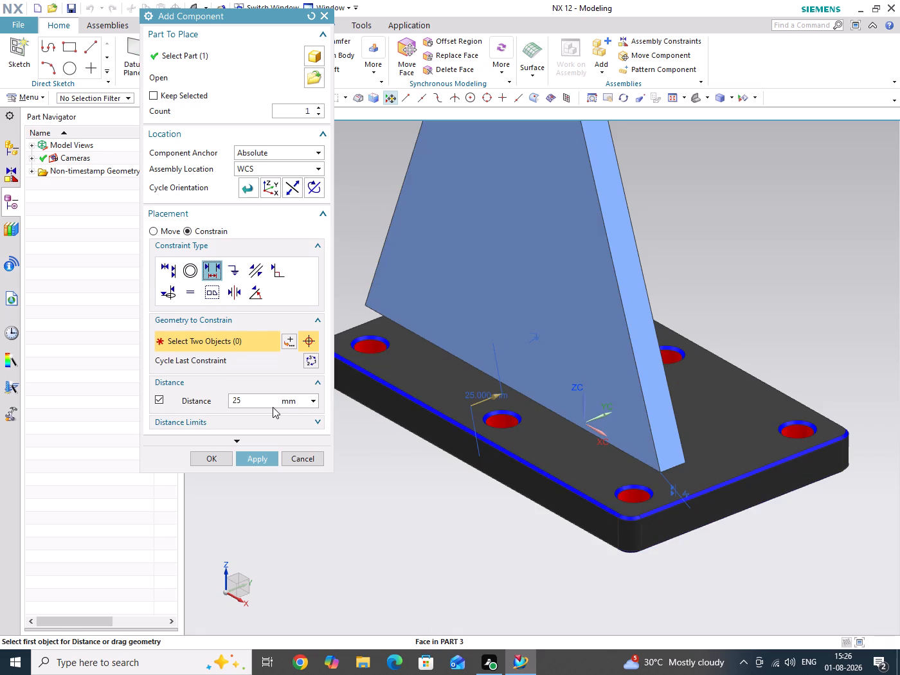
{"action": "double_click", "coordinate": [265, 403]}
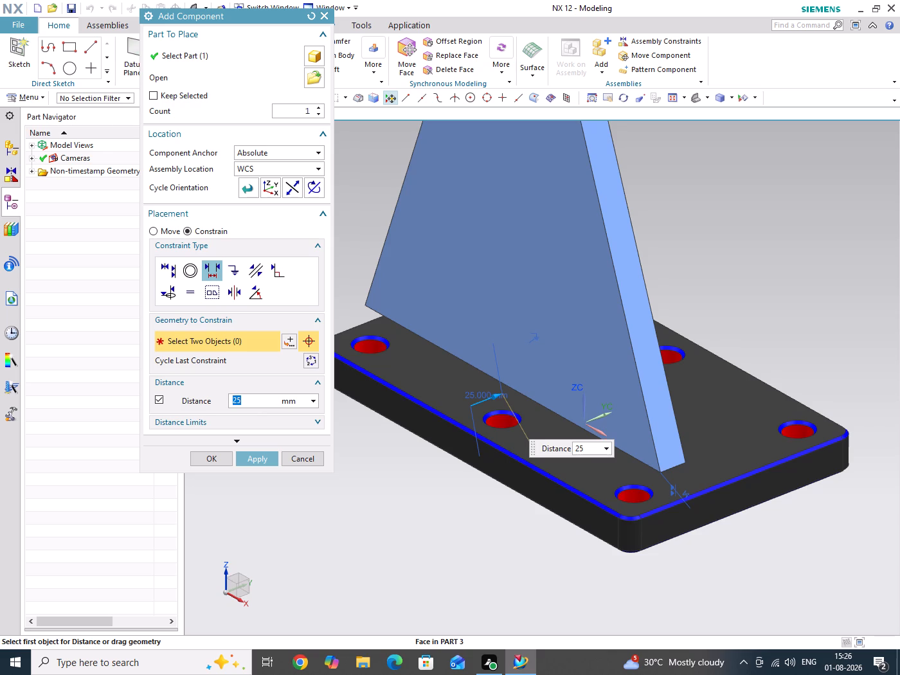
{"action": "type", "text": "65"}
{"action": "key", "text": "Return"}
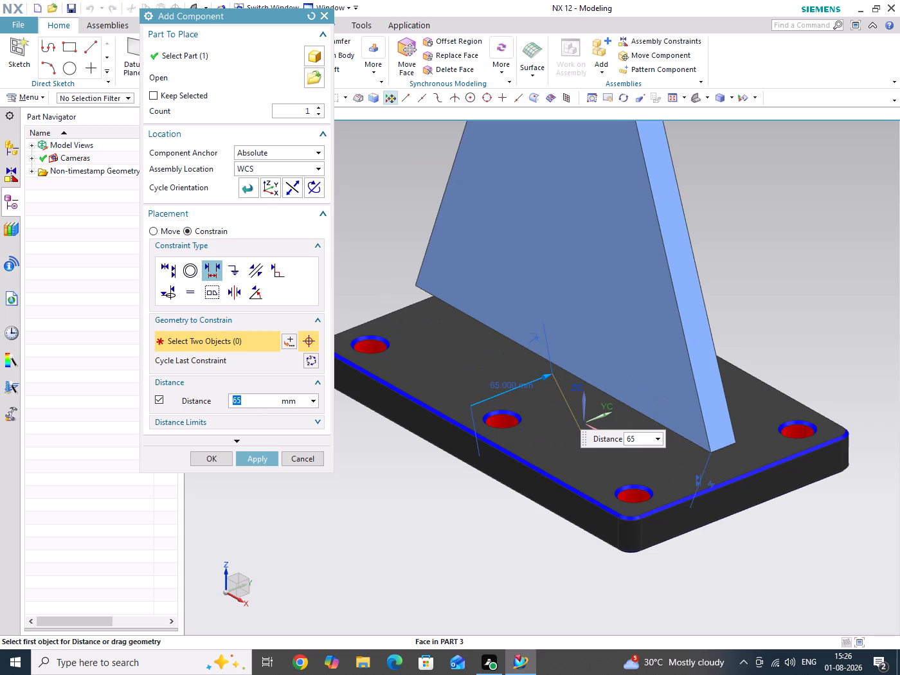
{"action": "type", "text": "45"}
{"action": "key", "text": "Return"}
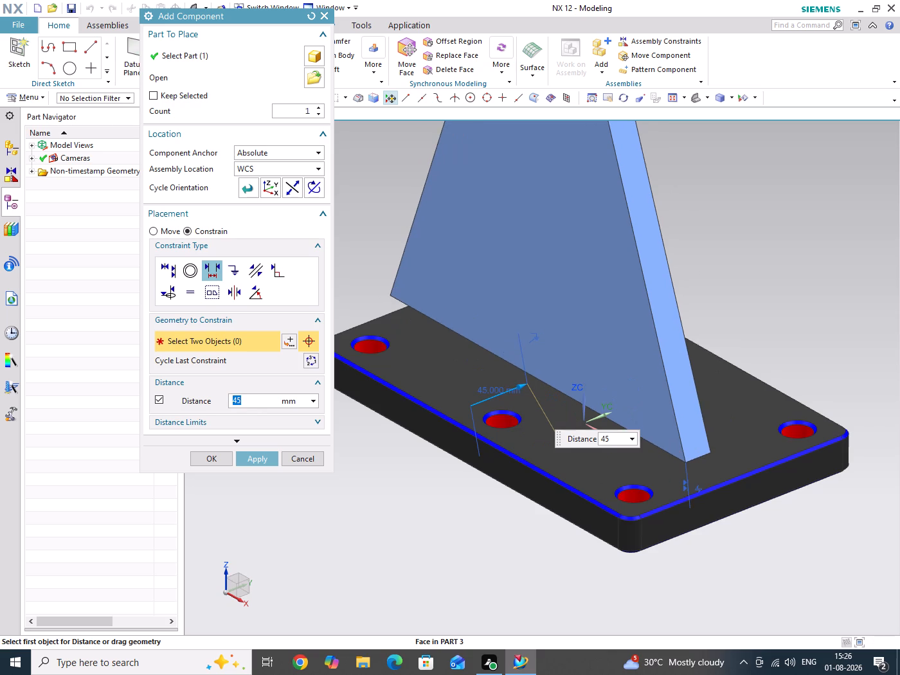
Add a Touch/Align constraint between the top face of PART 3 and the bottom face of PART 1, and finish placing the component.
{"action": "scroll", "coordinate": [579, 491], "scroll_direction": "down", "scroll_amount": 4}
{"action": "middle_click_drag", "start_coordinate": [744, 402], "coordinate": [740, 476]}
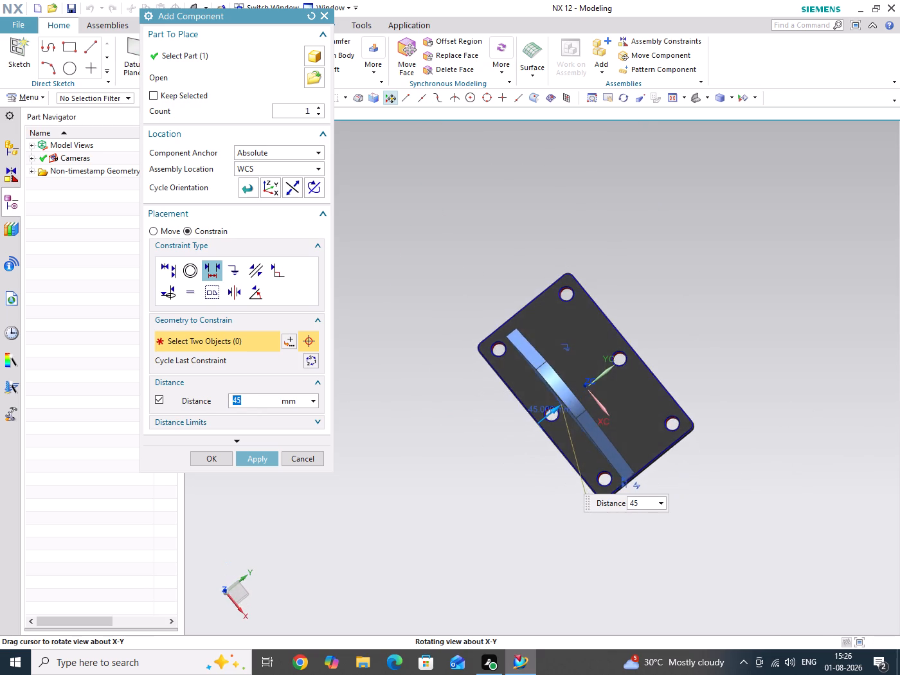
{"action": "middle_click_drag", "start_coordinate": [740, 476], "coordinate": [731, 462]}
{"action": "scroll", "coordinate": [694, 482], "scroll_direction": "up", "scroll_amount": 3}
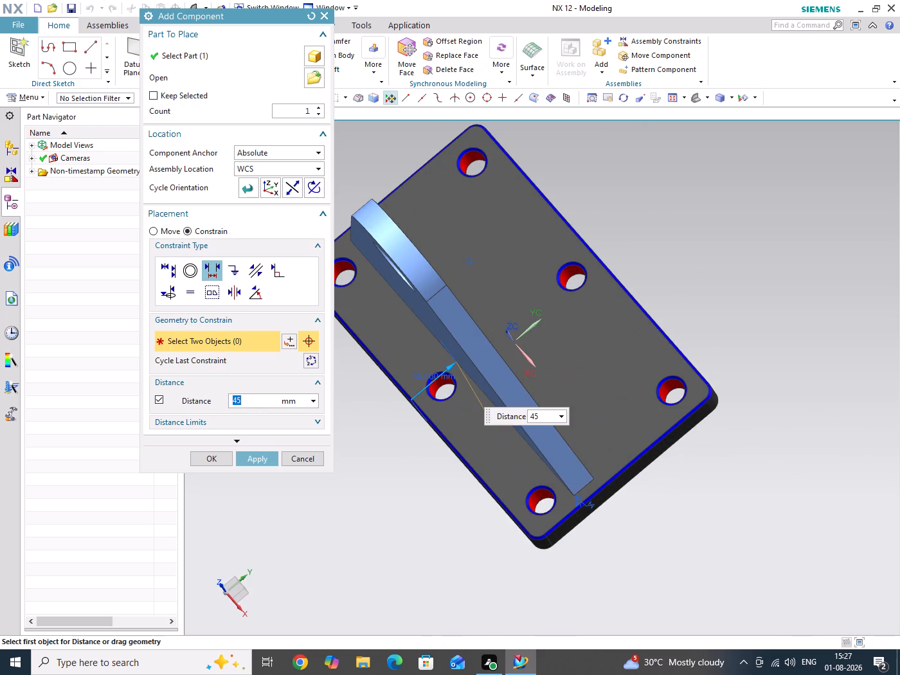
{"action": "middle_click_drag", "start_coordinate": [750, 463], "coordinate": [735, 455]}
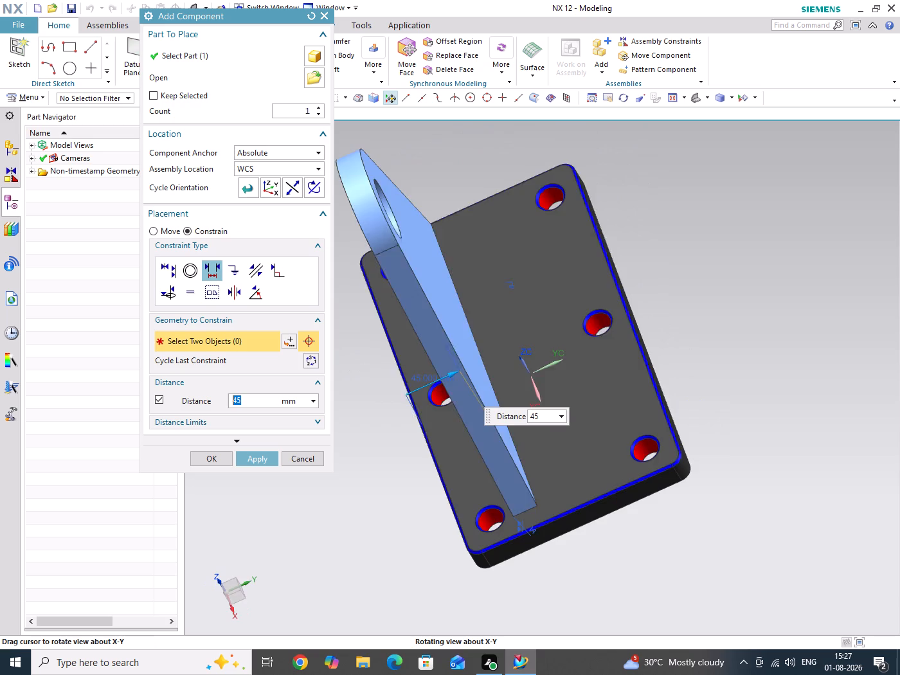
{"action": "middle_click_drag", "start_coordinate": [735, 455], "coordinate": [754, 411]}
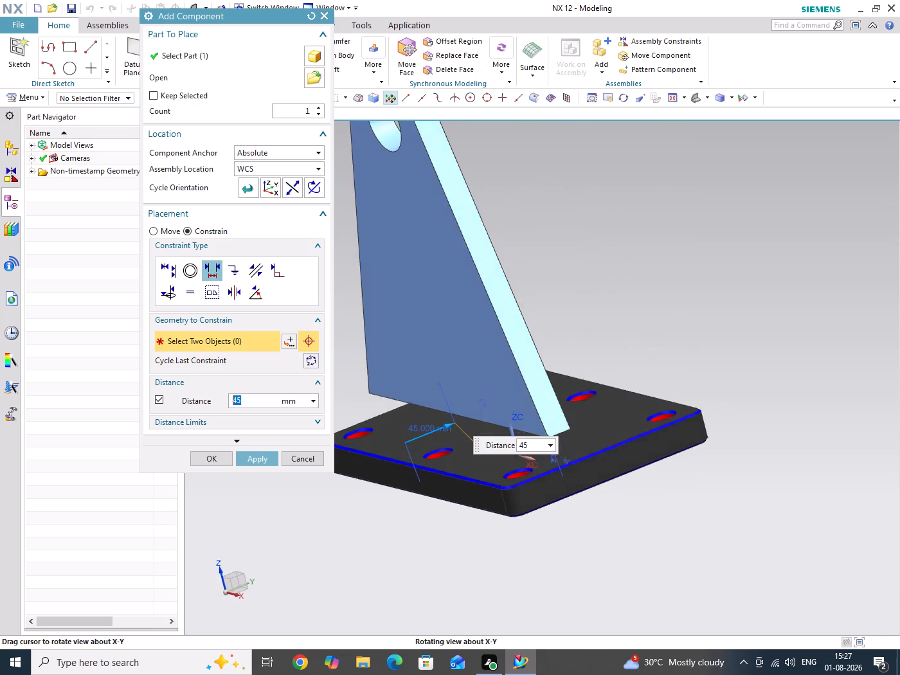
{"action": "middle_click_drag", "start_coordinate": [754, 411], "coordinate": [756, 413]}
{"action": "left_click", "coordinate": [165, 278]}
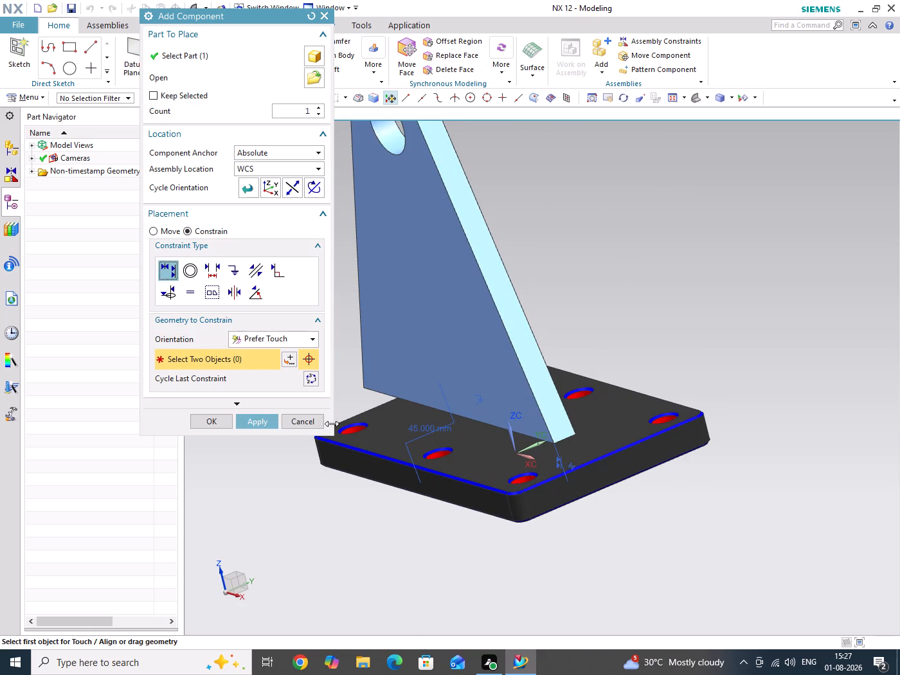
{"action": "left_click", "coordinate": [471, 456]}
{"action": "middle_click_drag", "start_coordinate": [606, 515], "coordinate": [584, 437]}
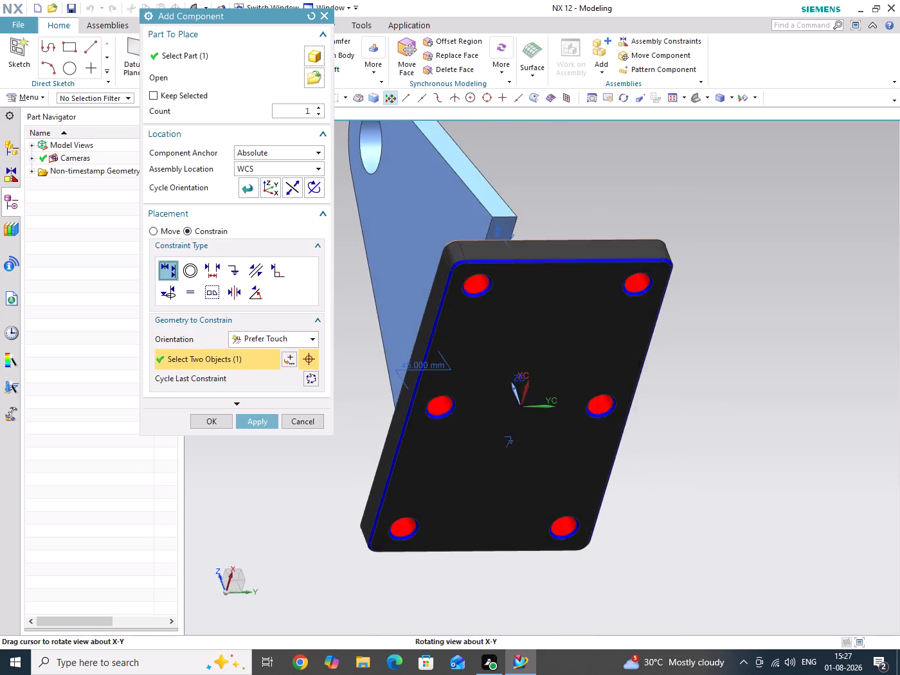
{"action": "middle_click_drag", "start_coordinate": [584, 437], "coordinate": [653, 399]}
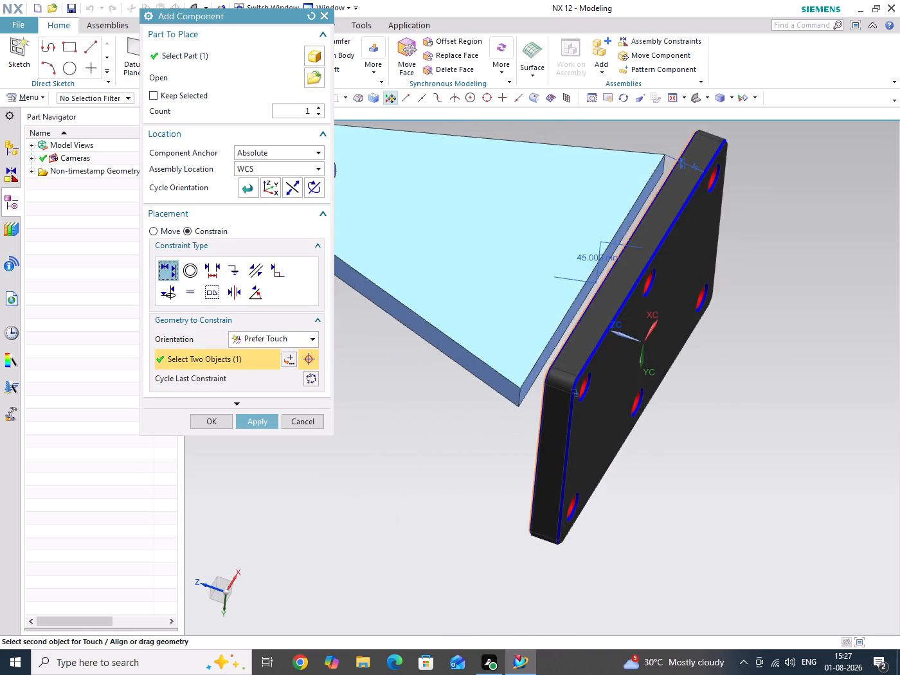
{"action": "scroll", "coordinate": [582, 408], "scroll_direction": "up", "scroll_amount": 4}
{"action": "left_click", "coordinate": [464, 346]}
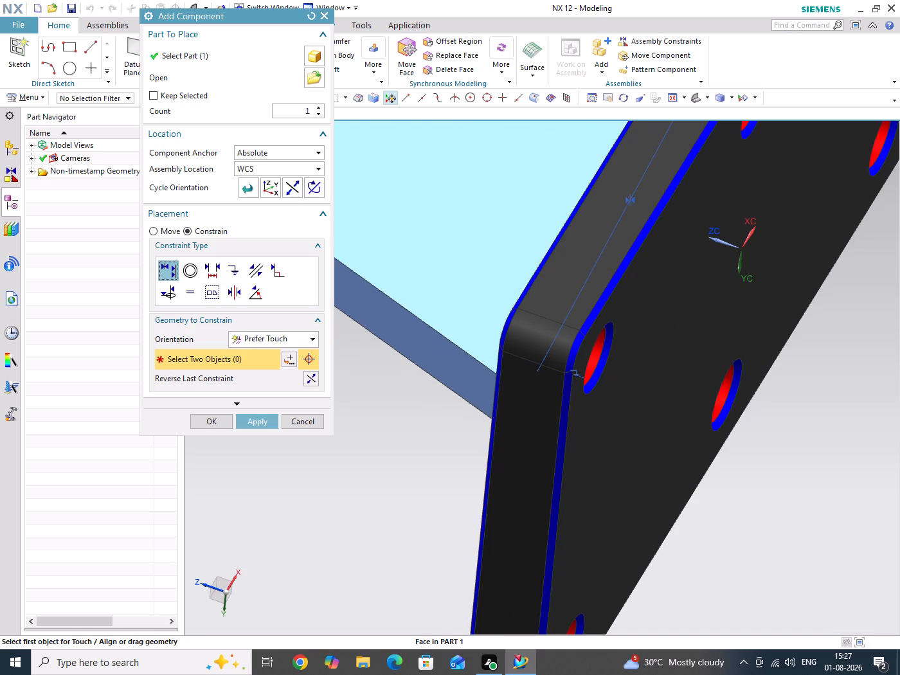
{"action": "scroll", "coordinate": [657, 389], "scroll_direction": "down", "scroll_amount": 6}
{"action": "middle_click_drag", "start_coordinate": [711, 361], "coordinate": [584, 502]}
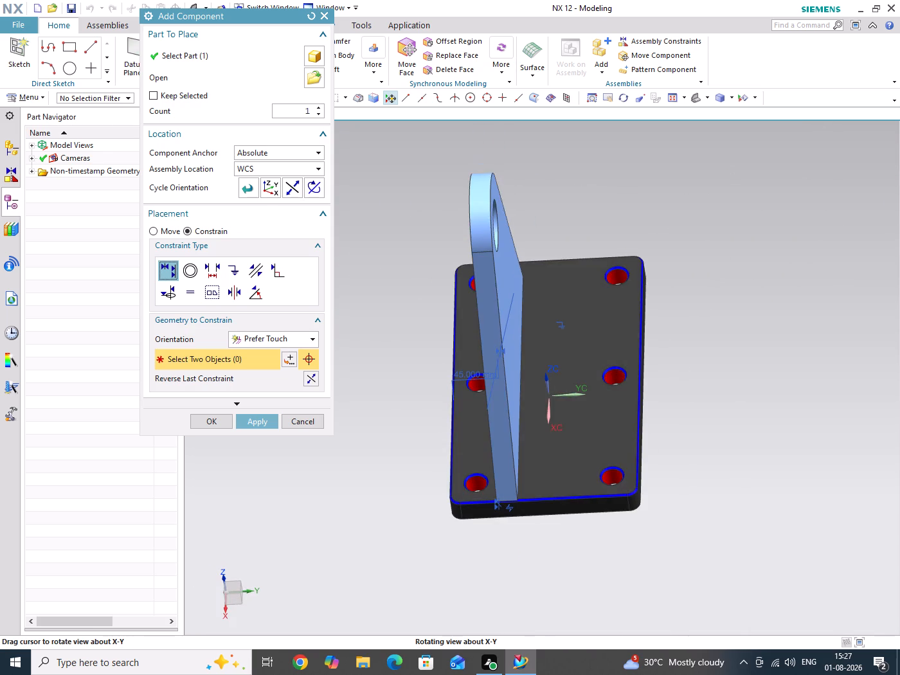
{"action": "middle_click_drag", "start_coordinate": [584, 502], "coordinate": [615, 507]}
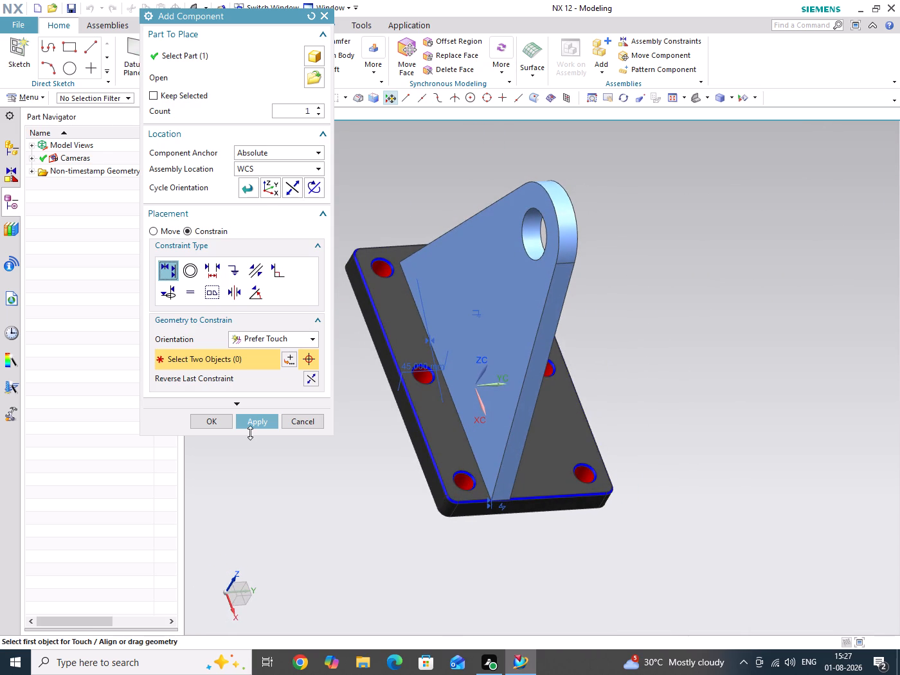
{"action": "left_click", "coordinate": [219, 426]}
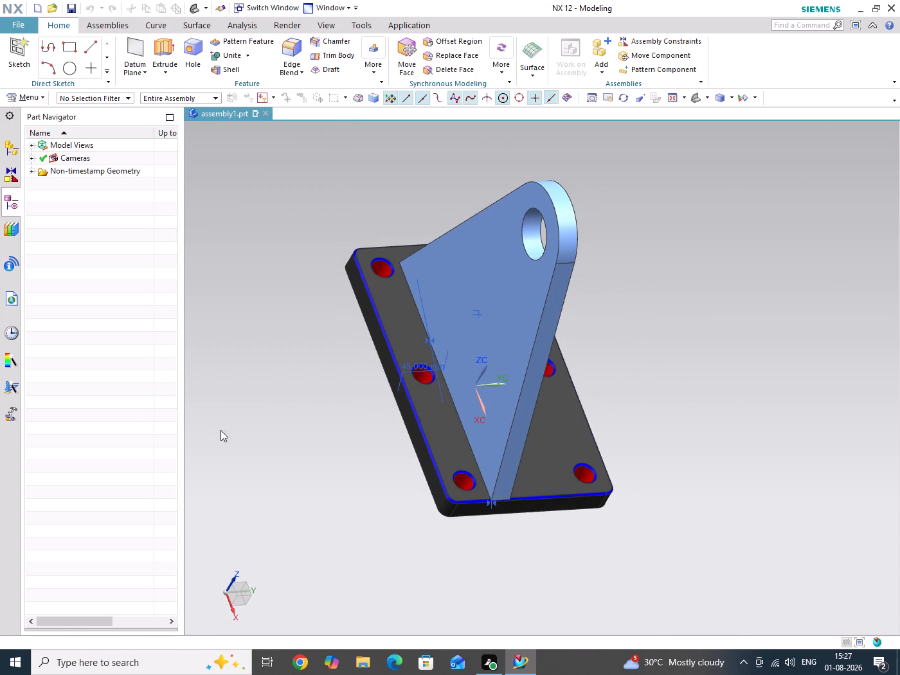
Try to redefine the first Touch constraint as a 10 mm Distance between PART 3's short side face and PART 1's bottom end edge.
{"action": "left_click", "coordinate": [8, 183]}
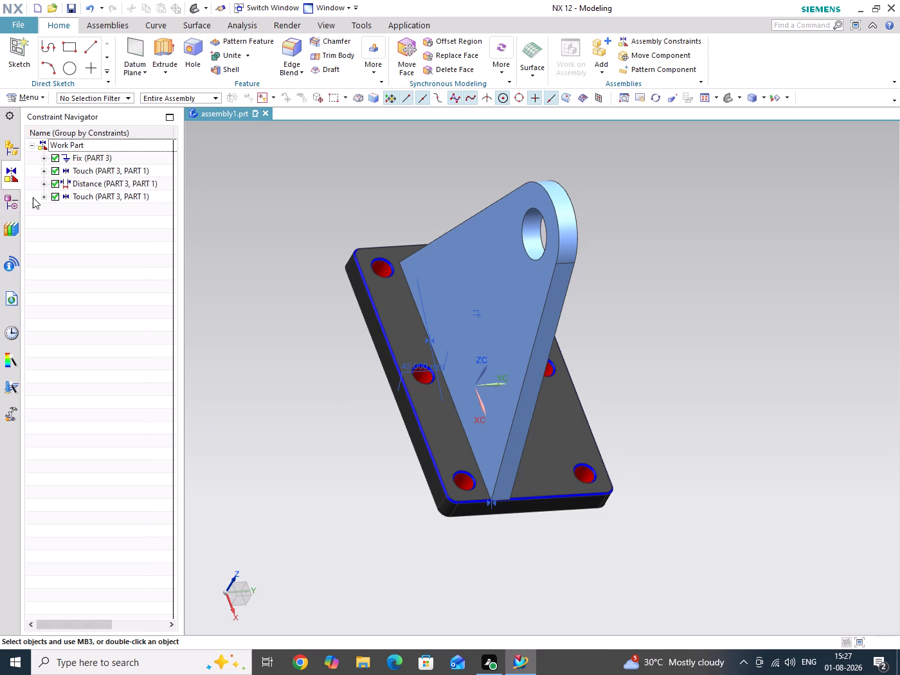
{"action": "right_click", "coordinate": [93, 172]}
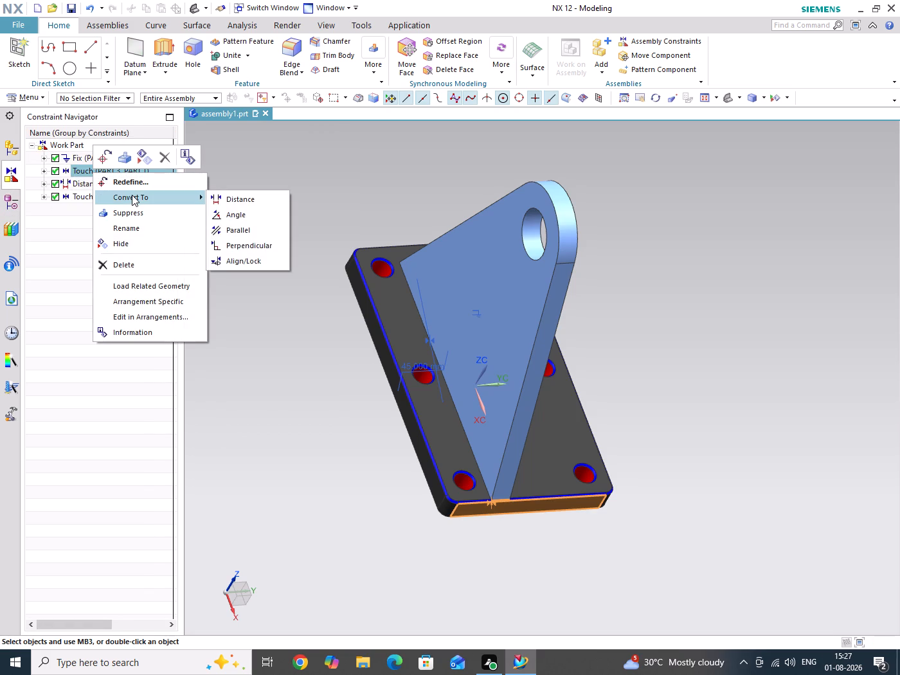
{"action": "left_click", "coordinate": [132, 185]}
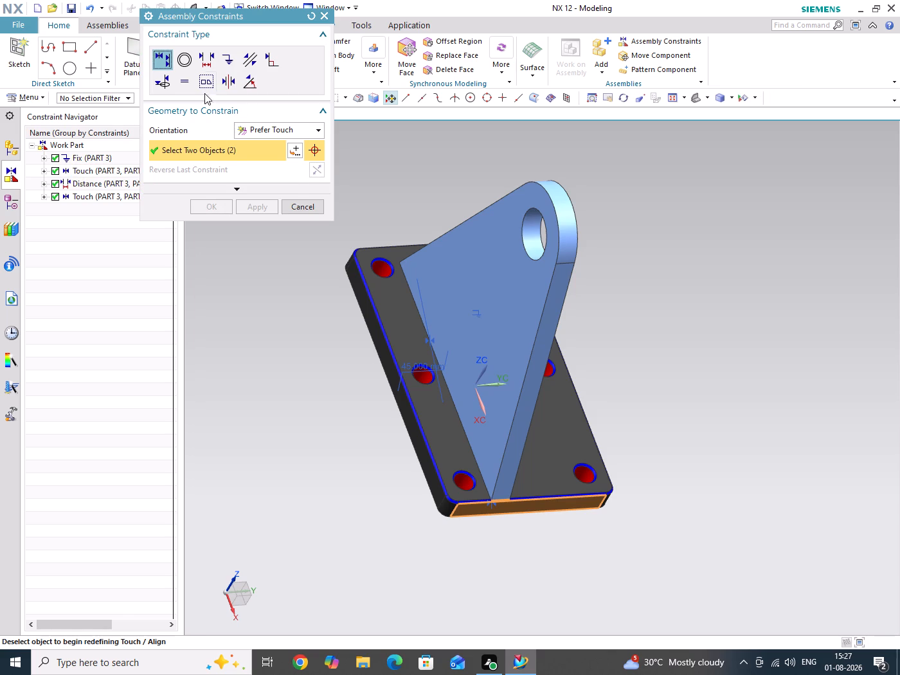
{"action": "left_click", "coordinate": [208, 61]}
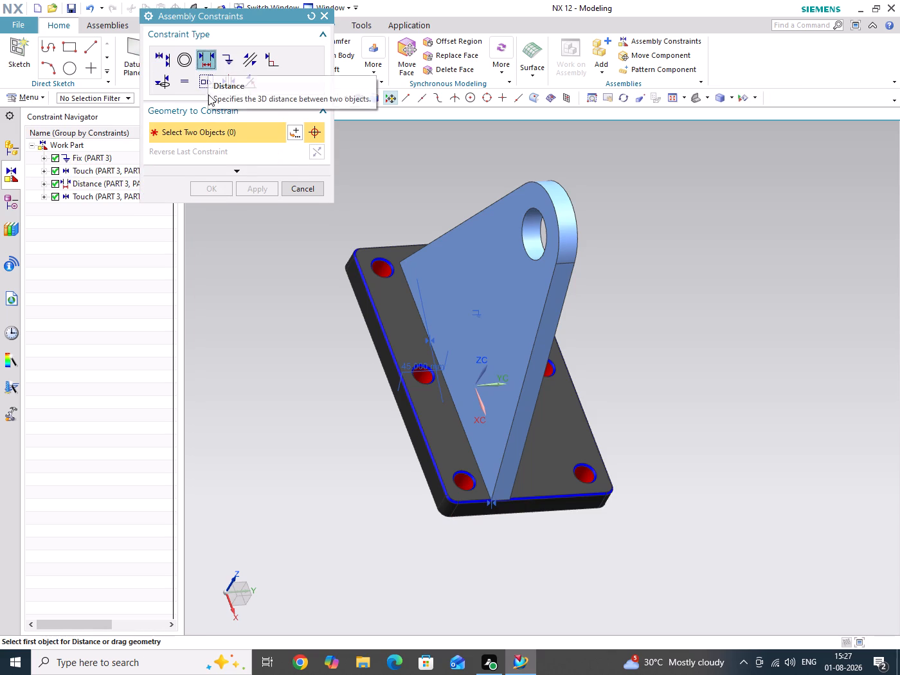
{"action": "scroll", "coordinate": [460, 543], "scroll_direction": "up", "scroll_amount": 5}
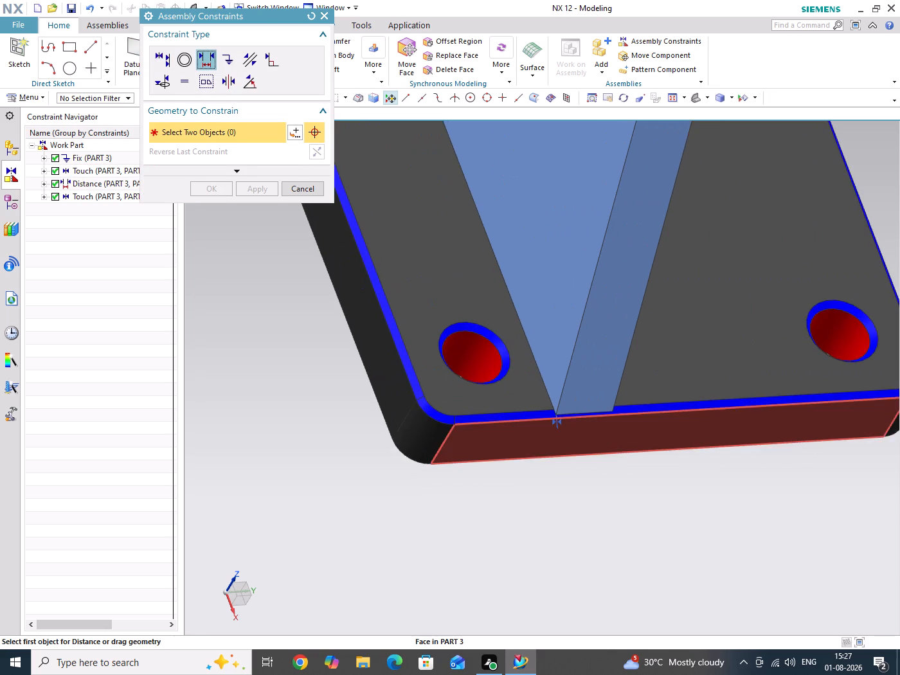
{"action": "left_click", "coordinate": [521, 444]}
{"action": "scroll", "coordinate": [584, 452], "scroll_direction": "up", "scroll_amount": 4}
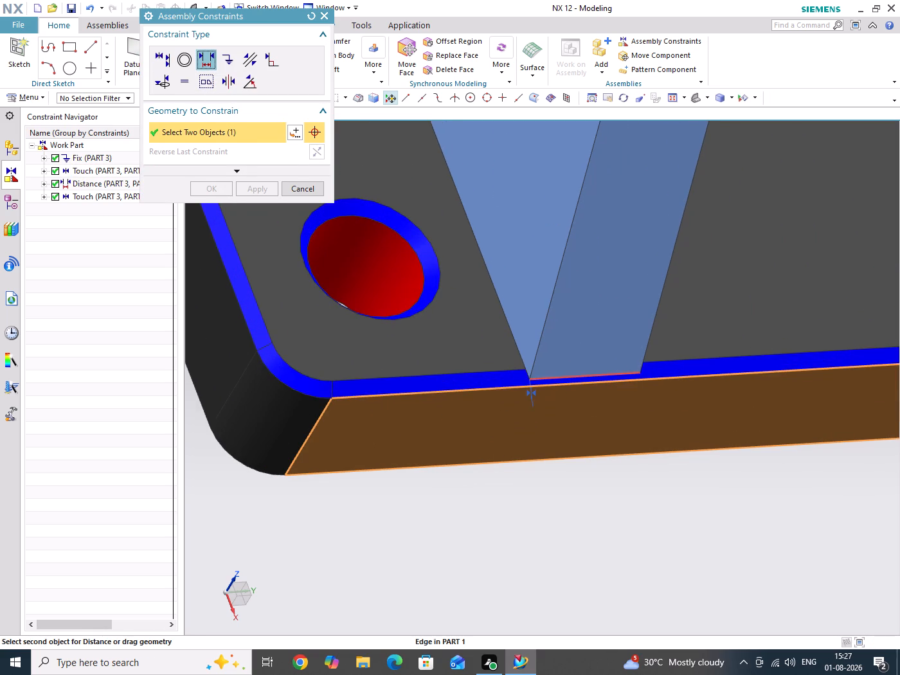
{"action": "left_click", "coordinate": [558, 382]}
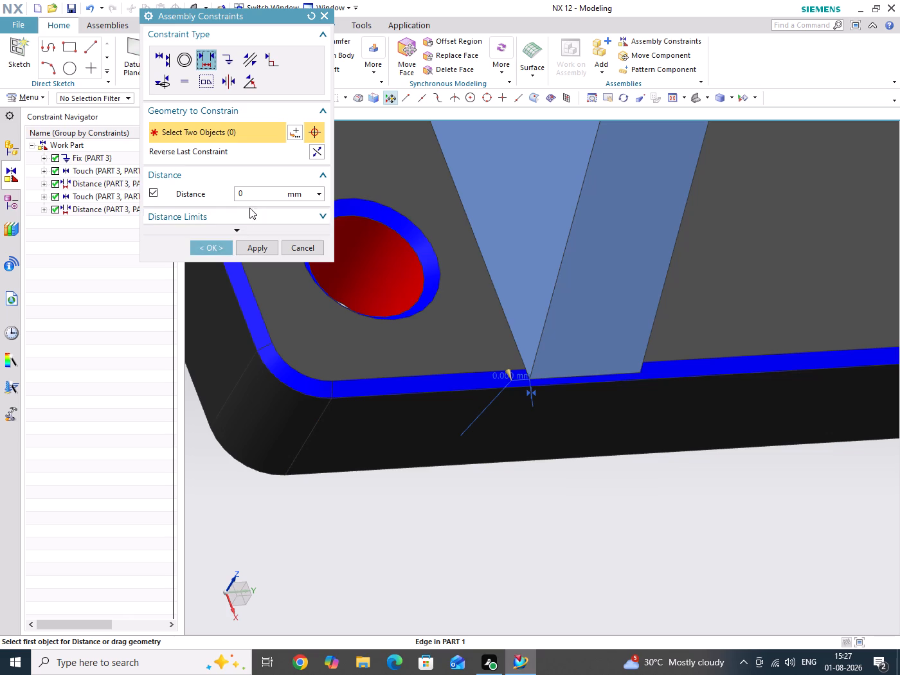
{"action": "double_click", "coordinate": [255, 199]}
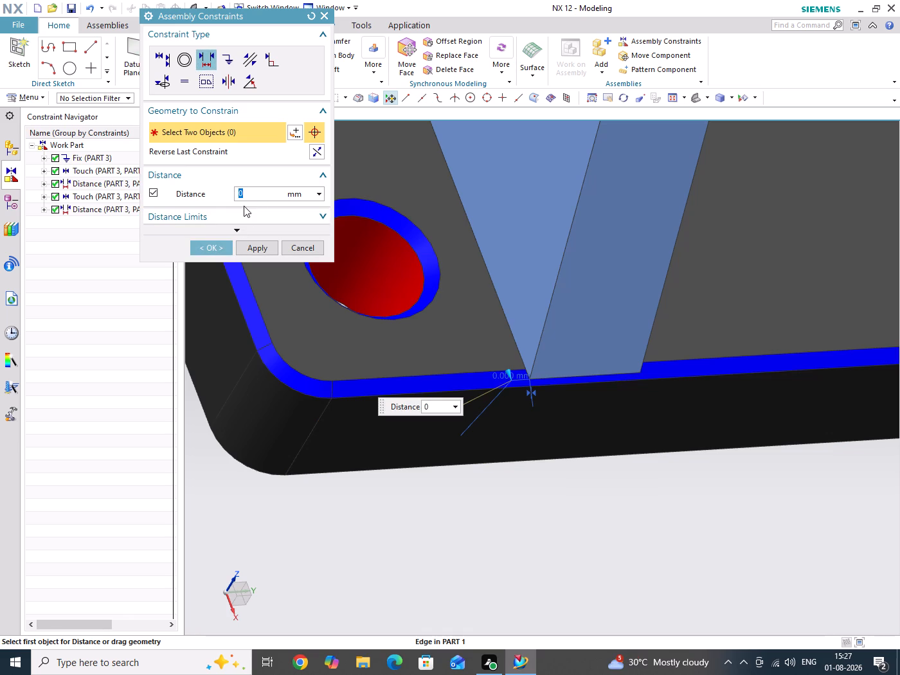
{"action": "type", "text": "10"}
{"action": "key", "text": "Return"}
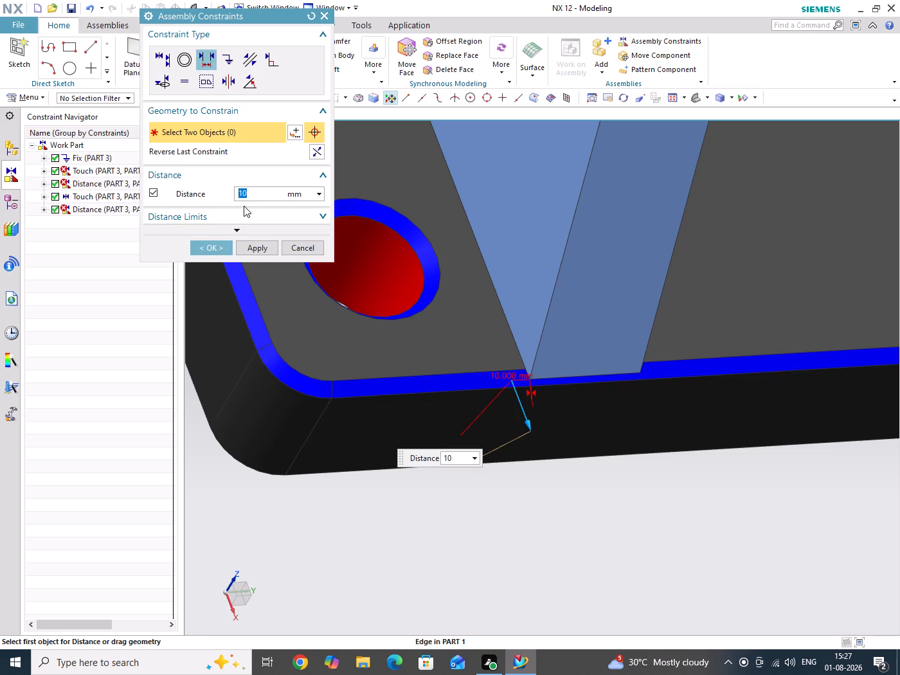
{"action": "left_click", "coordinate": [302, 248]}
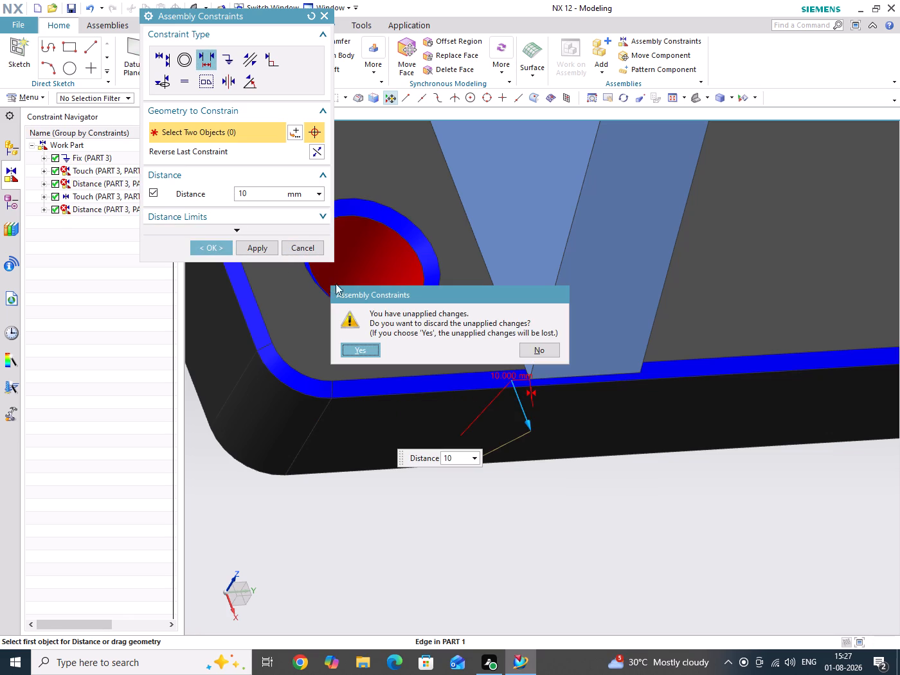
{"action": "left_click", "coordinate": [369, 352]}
Delete the Touch constraint between the short side face of PART 3 and the bottom end edge of PART 1.
{"action": "scroll", "coordinate": [645, 438], "scroll_direction": "down", "scroll_amount": 4}
{"action": "scroll", "coordinate": [638, 405], "scroll_direction": "up", "scroll_amount": 1}
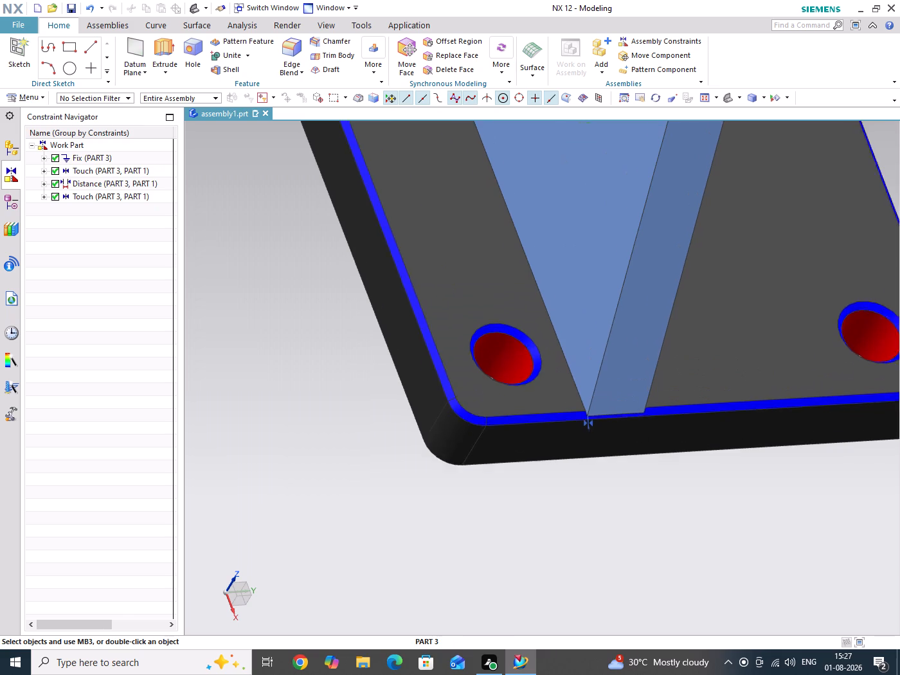
{"action": "scroll", "coordinate": [638, 404], "scroll_direction": "up", "scroll_amount": 1}
{"action": "right_click", "coordinate": [91, 175]}
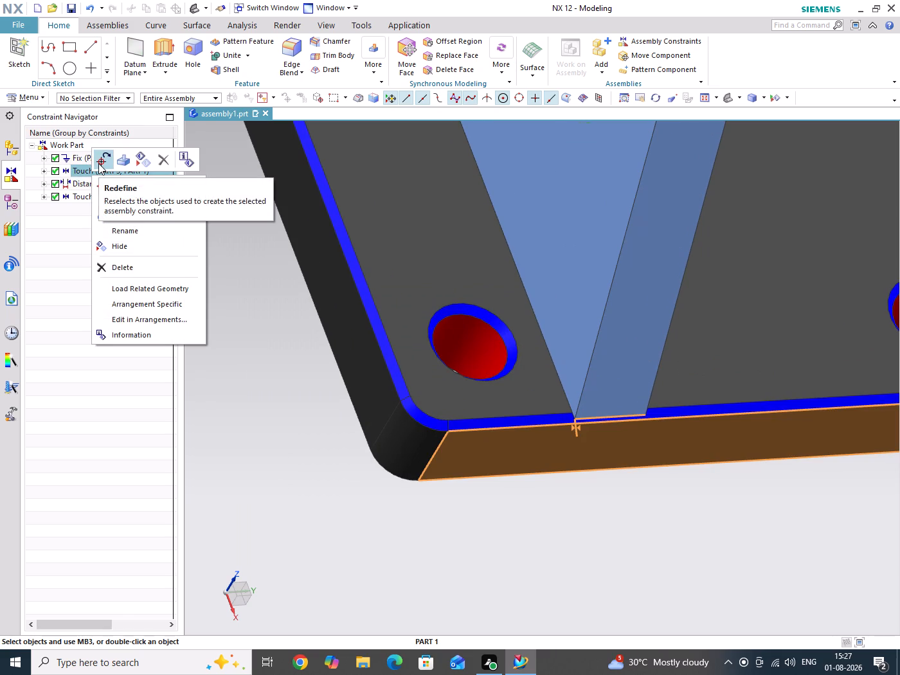
{"action": "left_click", "coordinate": [136, 265]}
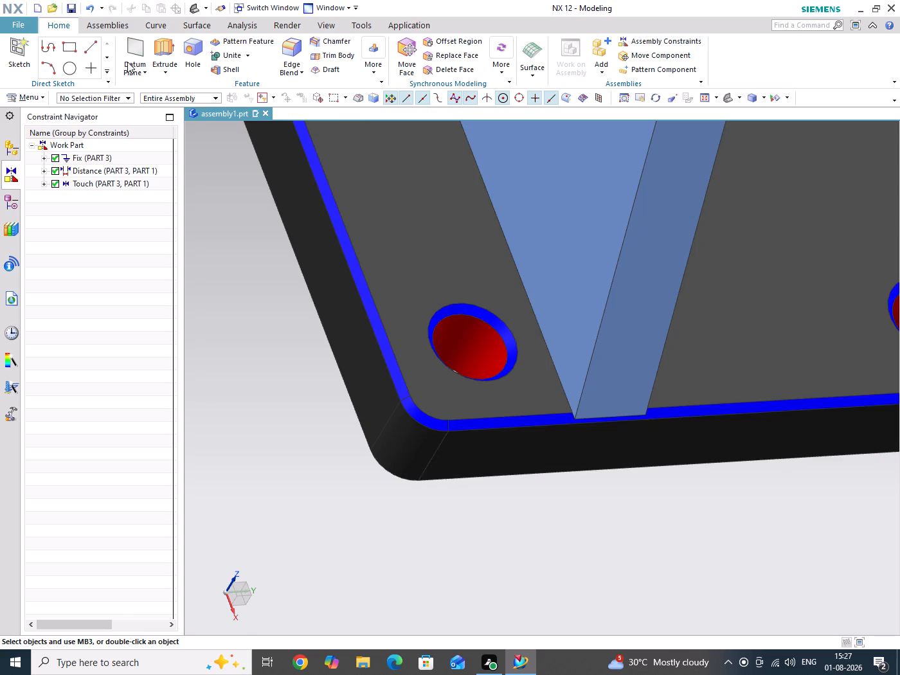
Move PART 1 along XC about 10 mm inward from the short side face of PART 3.
{"action": "left_click", "coordinate": [93, 29]}
{"action": "left_click", "coordinate": [333, 56]}
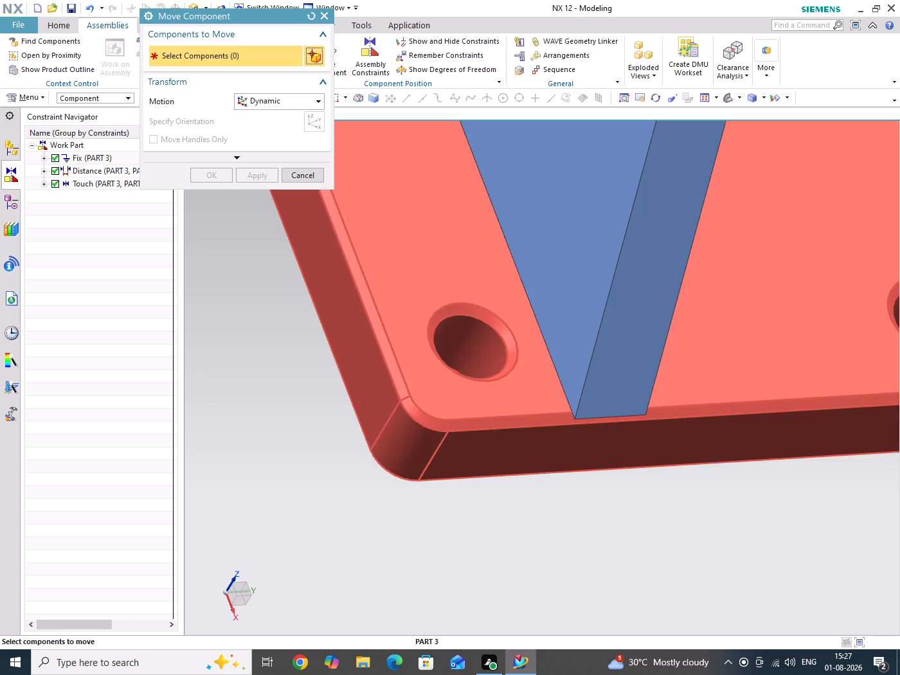
{"action": "scroll", "coordinate": [603, 450], "scroll_direction": "down", "scroll_amount": 6}
{"action": "left_click", "coordinate": [585, 236]}
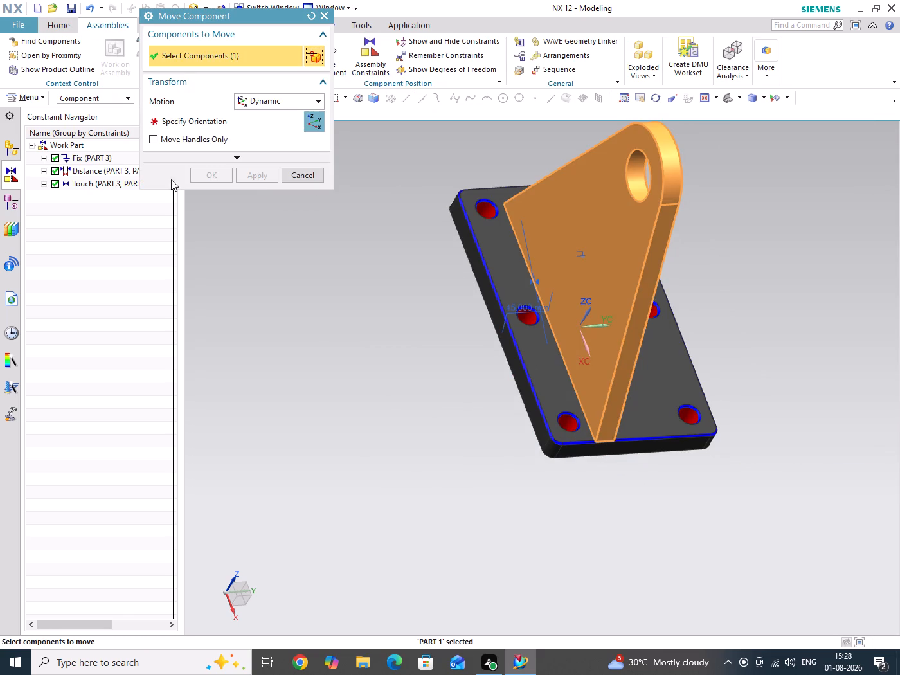
{"action": "left_click", "coordinate": [172, 124]}
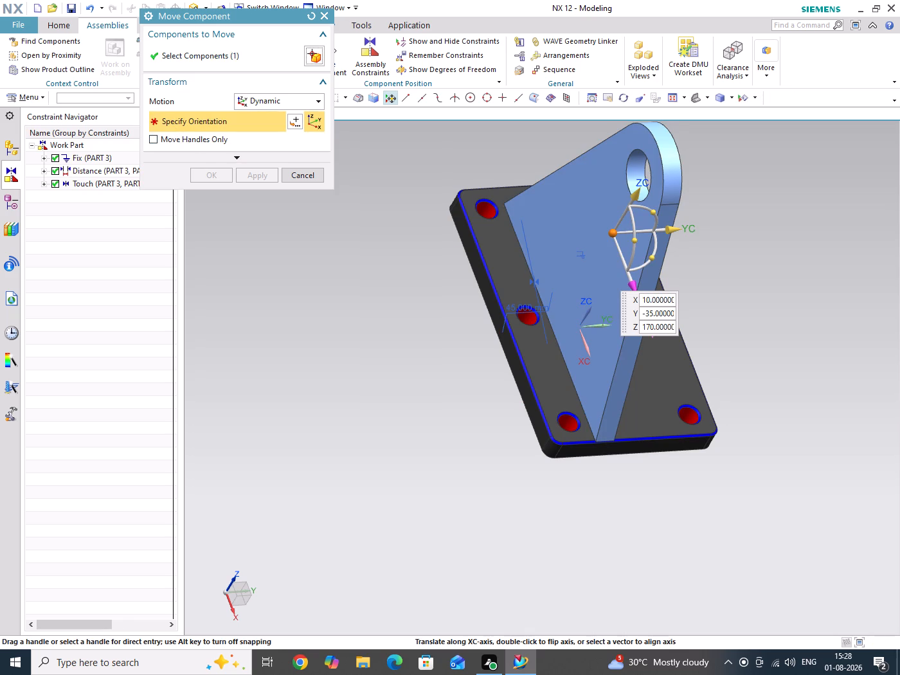
{"action": "left_click_drag", "start_coordinate": [638, 289], "coordinate": [624, 276]}
{"action": "left_click", "coordinate": [214, 177]}
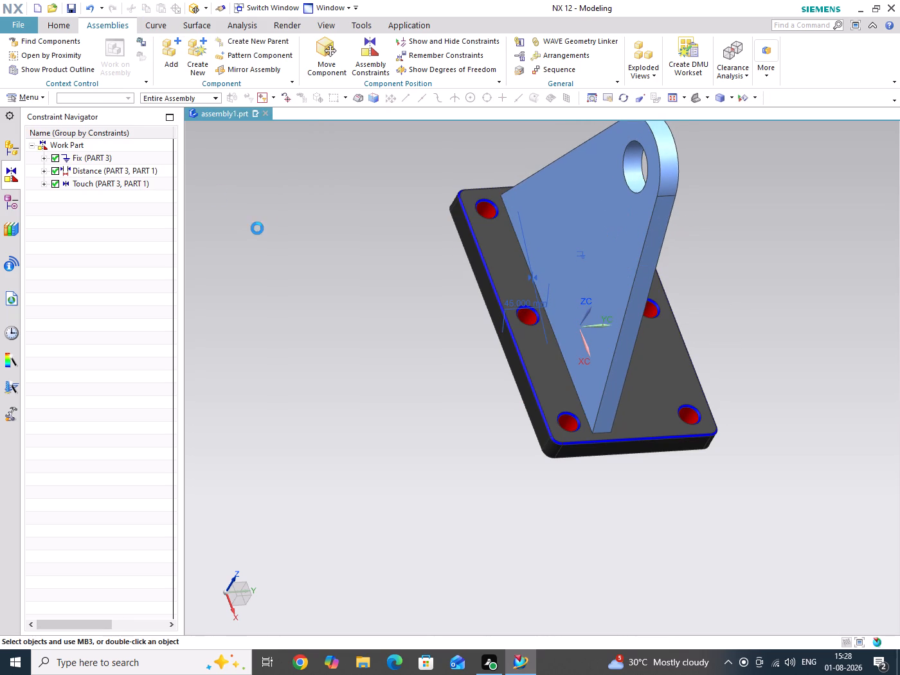
Add a 10 mm Distance constraint between the short side face of PART 3 and the bottom end edge of PART 1.
{"action": "left_click", "coordinate": [362, 66]}
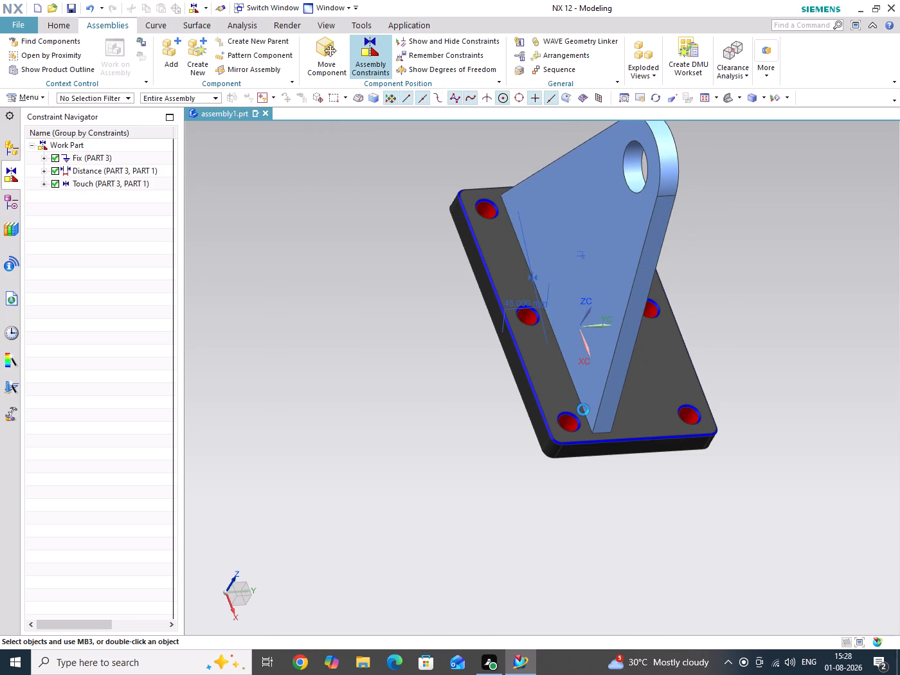
{"action": "scroll", "coordinate": [604, 446], "scroll_direction": "up", "scroll_amount": 8}
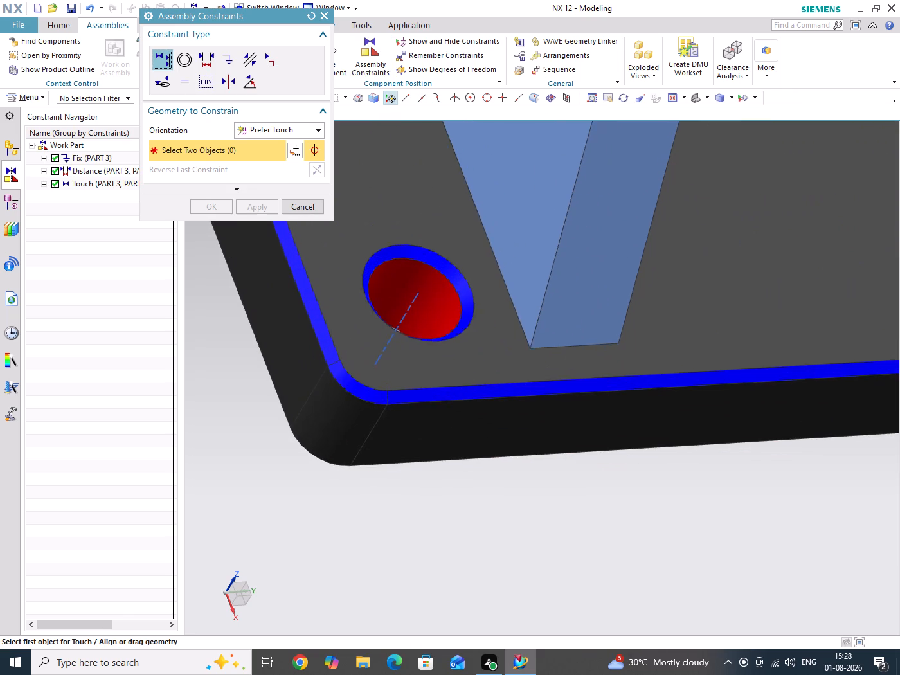
{"action": "scroll", "coordinate": [599, 467], "scroll_direction": "up", "scroll_amount": 1}
{"action": "left_click", "coordinate": [206, 60]}
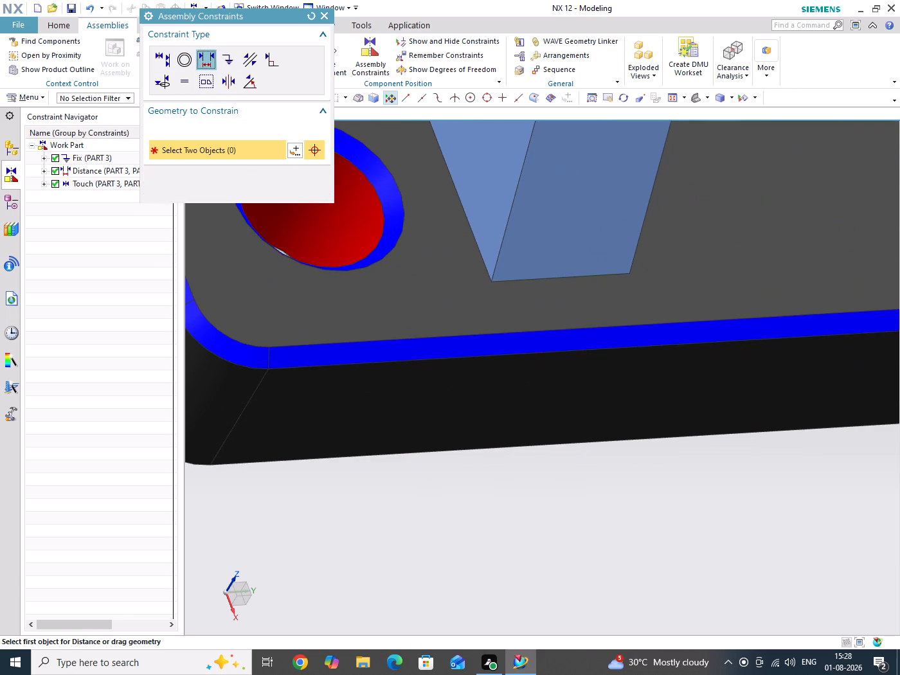
{"action": "left_click", "coordinate": [579, 373]}
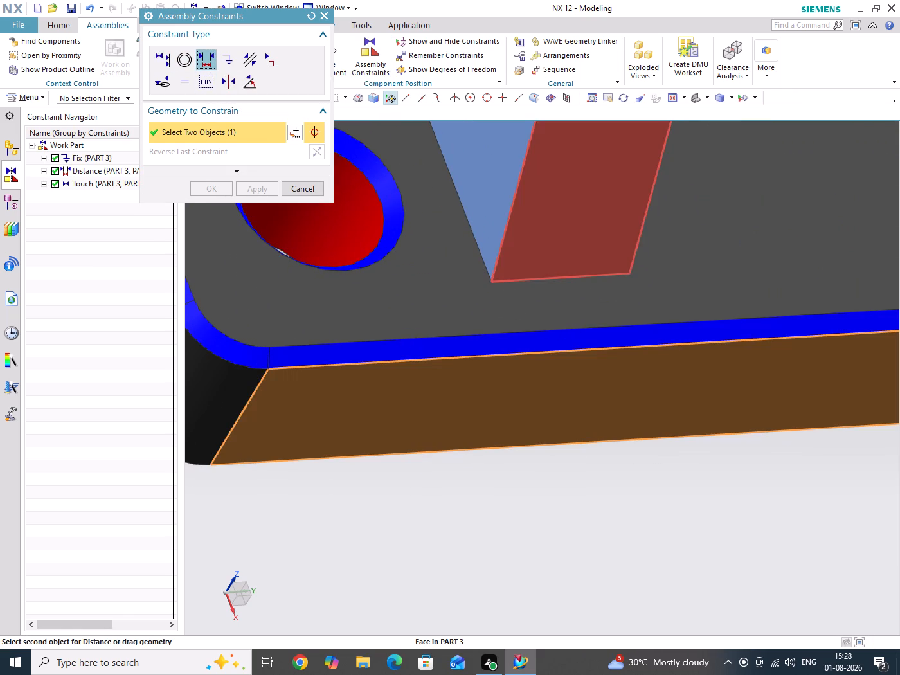
{"action": "left_click", "coordinate": [512, 281]}
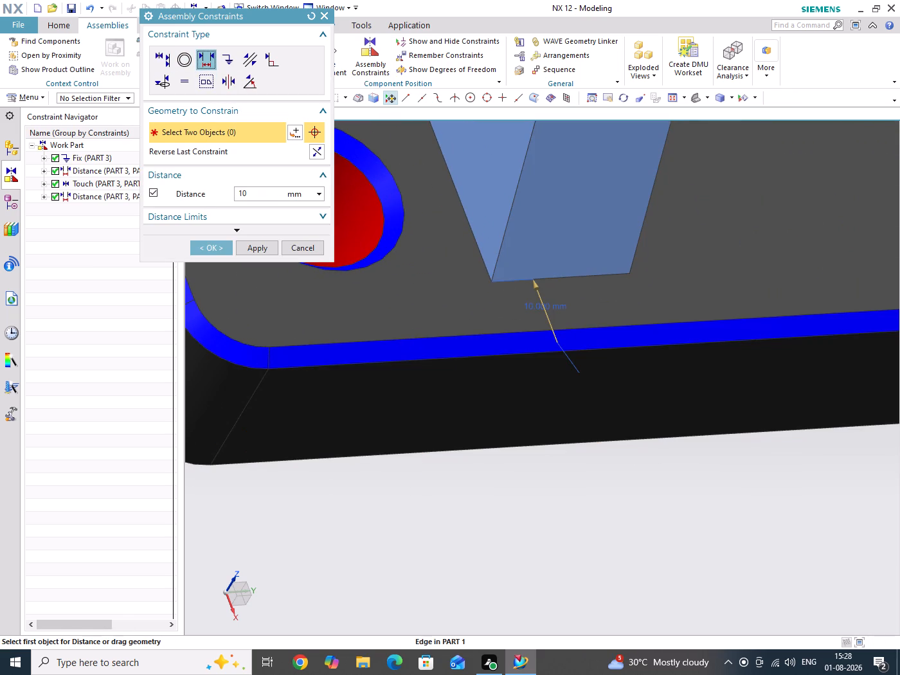
{"action": "left_click", "coordinate": [217, 251]}
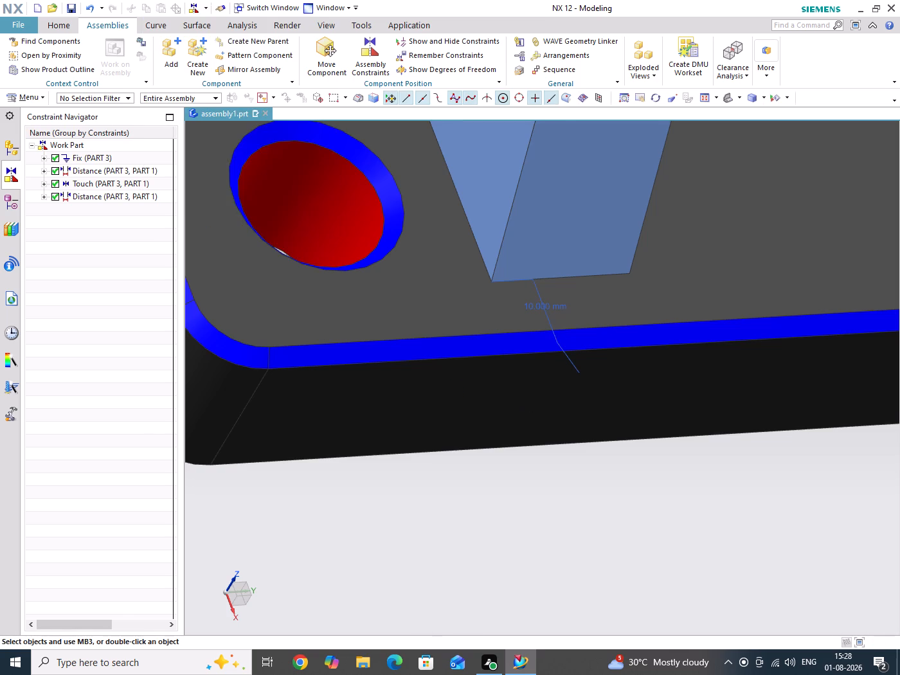
Add a second PART 1 component from the TRIANGULAR folder and move it along YC to Y 110 mm.
{"action": "scroll", "coordinate": [600, 454], "scroll_direction": "down", "scroll_amount": 14}
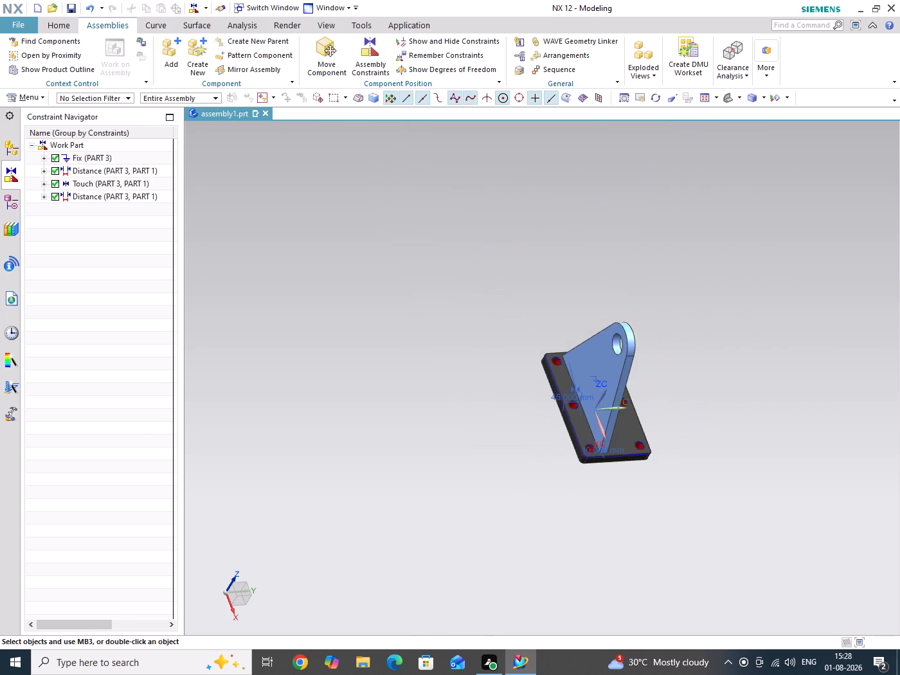
{"action": "middle_click_drag", "start_coordinate": [707, 470], "coordinate": [648, 438]}
{"action": "scroll", "coordinate": [657, 460], "scroll_direction": "up", "scroll_amount": 3}
{"action": "middle_click_drag", "start_coordinate": [644, 455], "coordinate": [715, 447]}
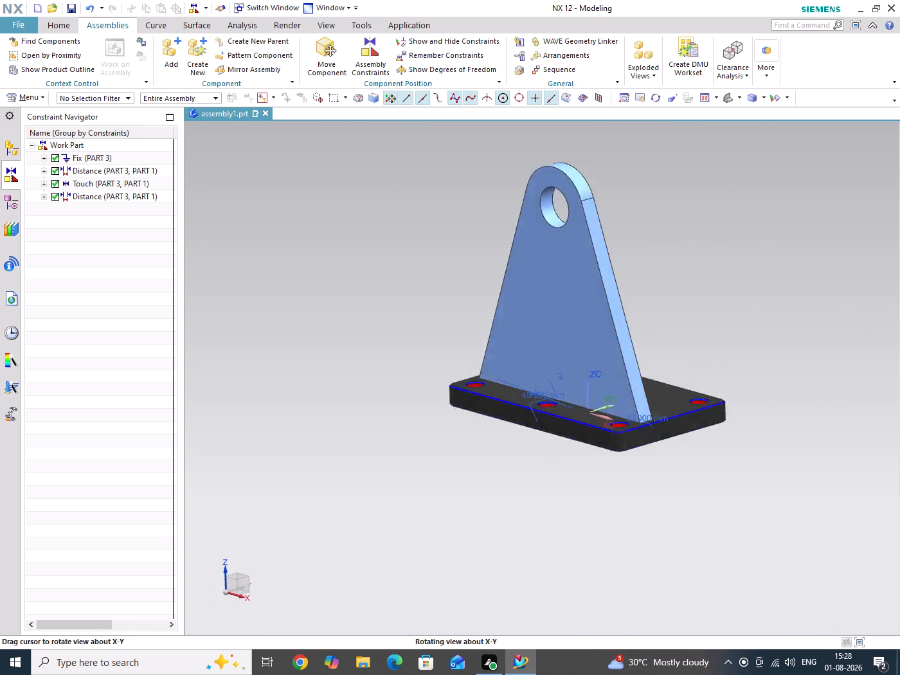
{"action": "middle_click_drag", "start_coordinate": [715, 447], "coordinate": [718, 479]}
{"action": "left_click", "coordinate": [177, 61]}
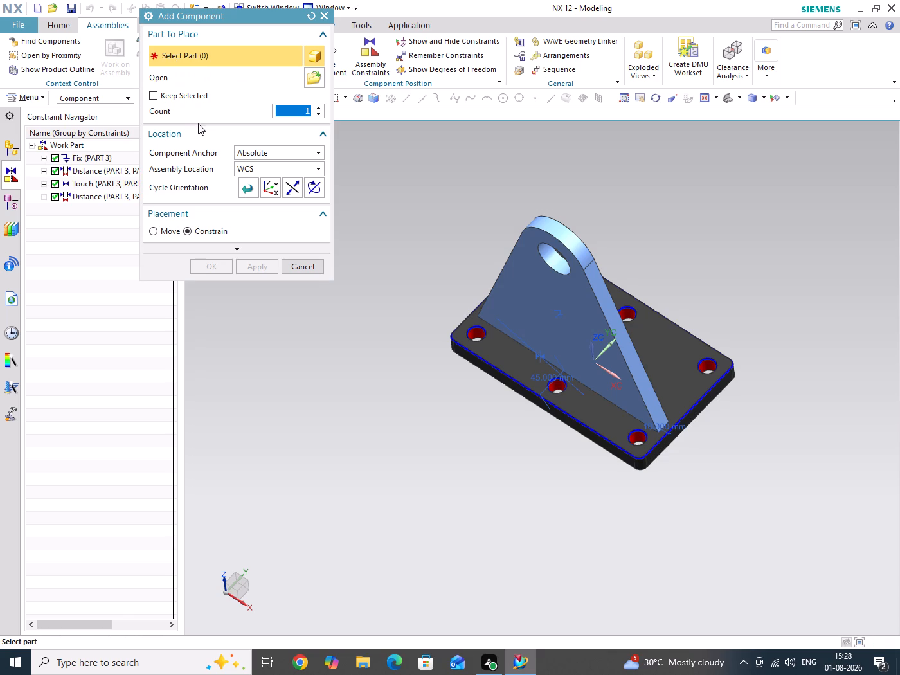
{"action": "left_click", "coordinate": [312, 81]}
{"action": "left_click", "coordinate": [102, 67]}
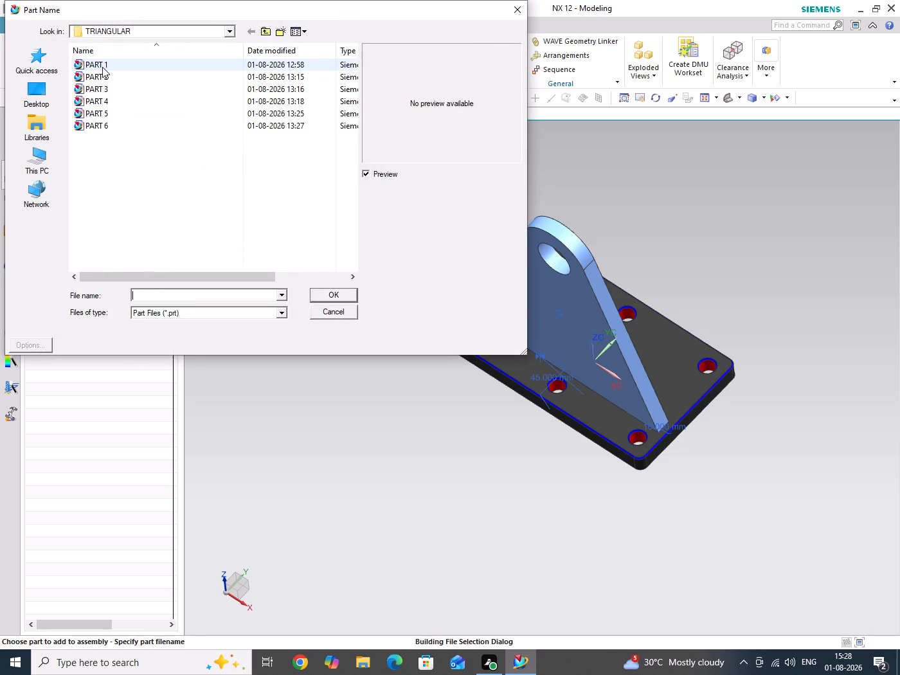
{"action": "left_click", "coordinate": [326, 300]}
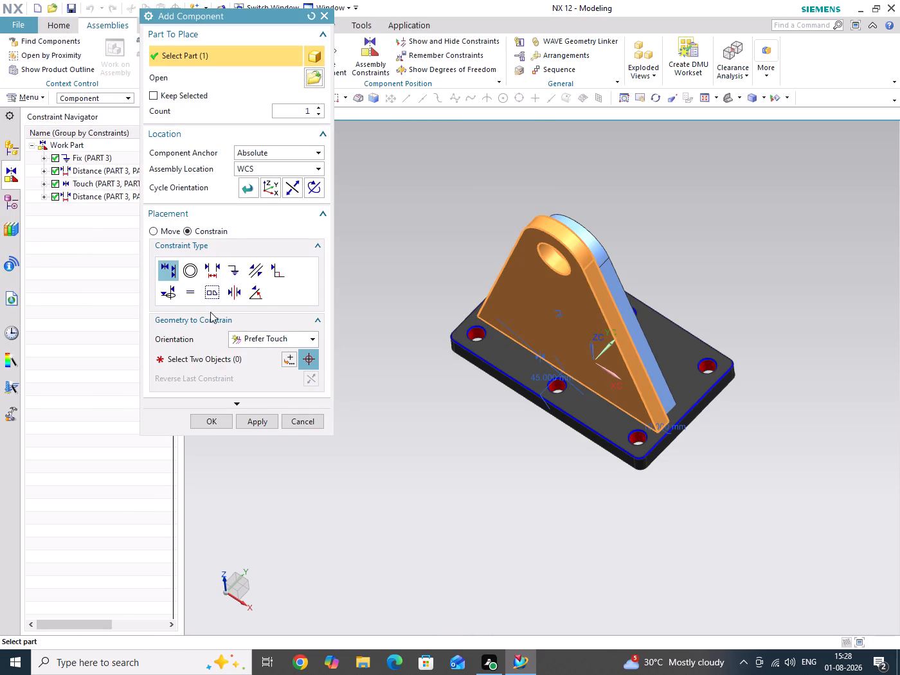
{"action": "left_click", "coordinate": [166, 228]}
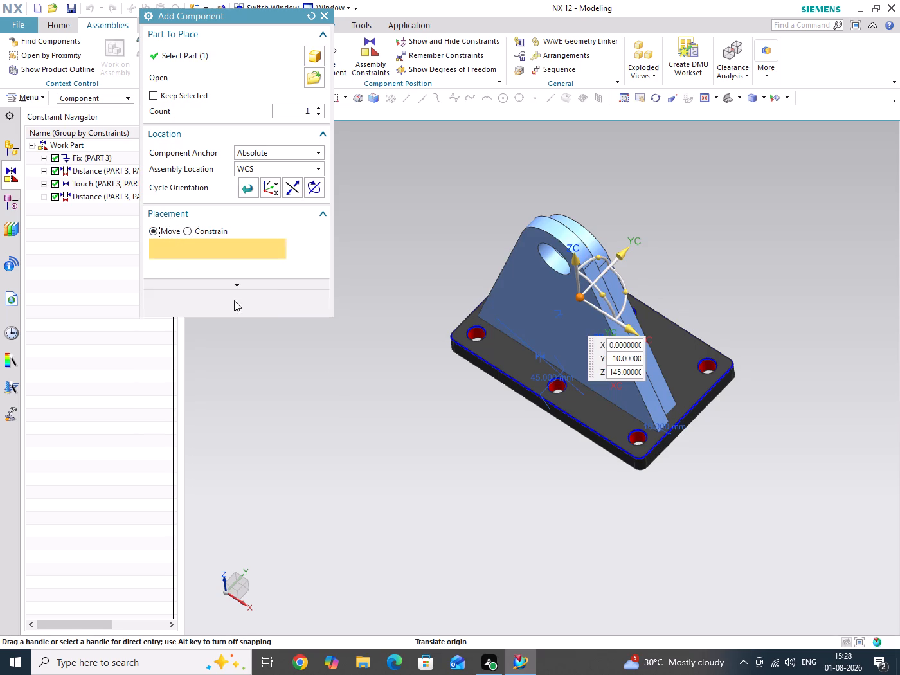
{"action": "left_click_drag", "start_coordinate": [629, 254], "coordinate": [698, 204]}
Add a 20 mm Distance constraint between the facing triangular faces of the two PART 1 plates.
{"action": "middle_click_drag", "start_coordinate": [451, 374], "coordinate": [426, 292]}
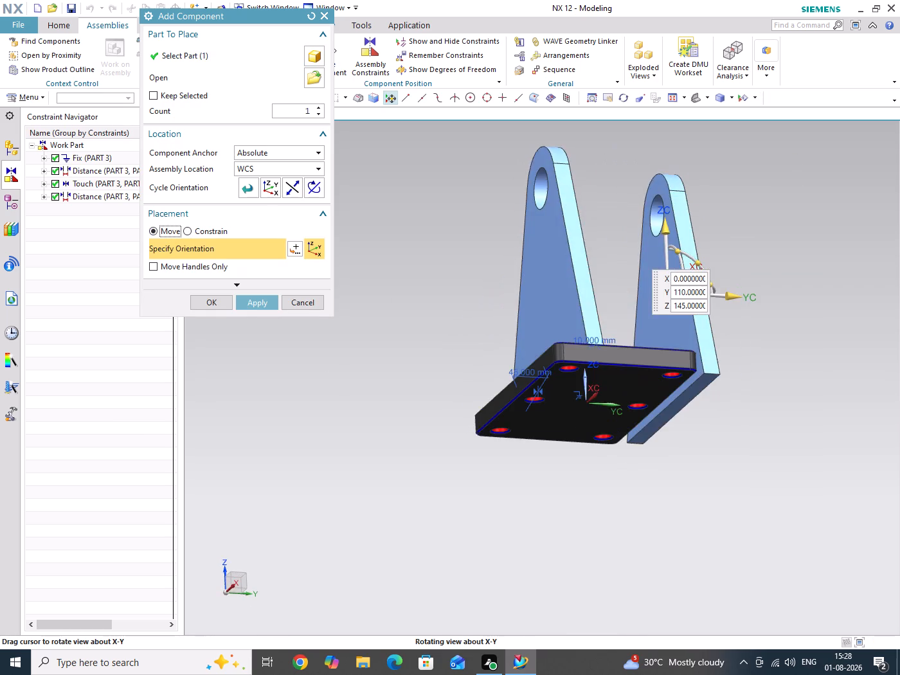
{"action": "middle_click_drag", "start_coordinate": [426, 292], "coordinate": [404, 350]}
{"action": "scroll", "coordinate": [622, 379], "scroll_direction": "up", "scroll_amount": 2}
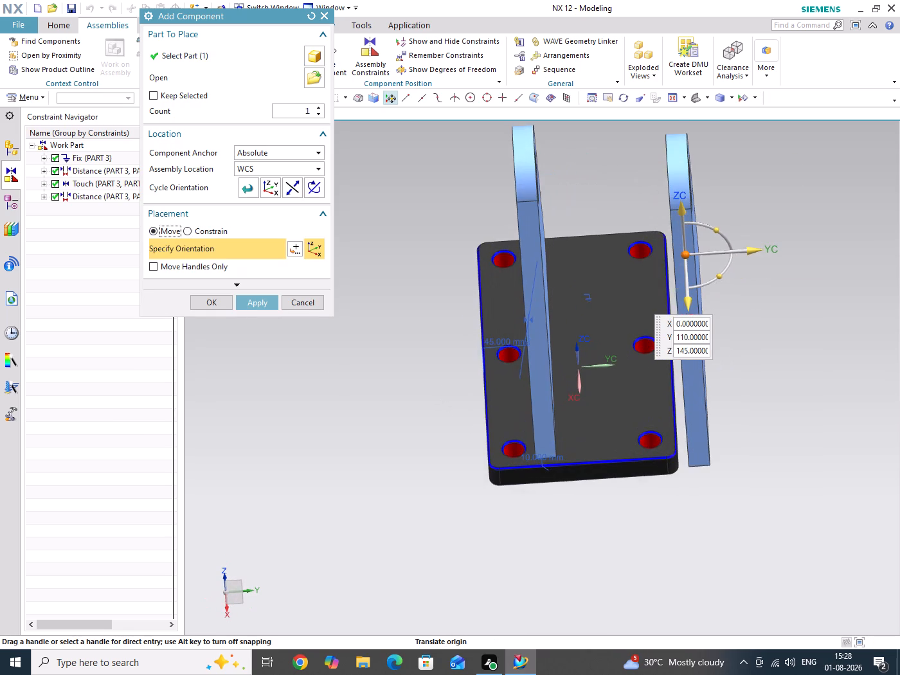
{"action": "middle_click_drag", "start_coordinate": [611, 396], "coordinate": [585, 366]}
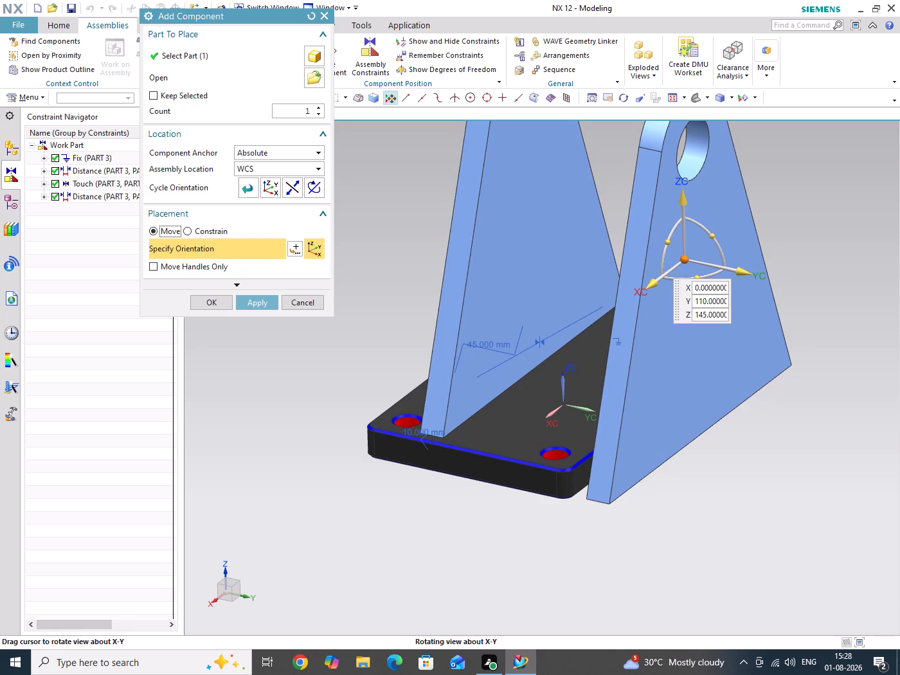
{"action": "middle_click_drag", "start_coordinate": [585, 366], "coordinate": [585, 367]}
{"action": "left_click", "coordinate": [208, 235]}
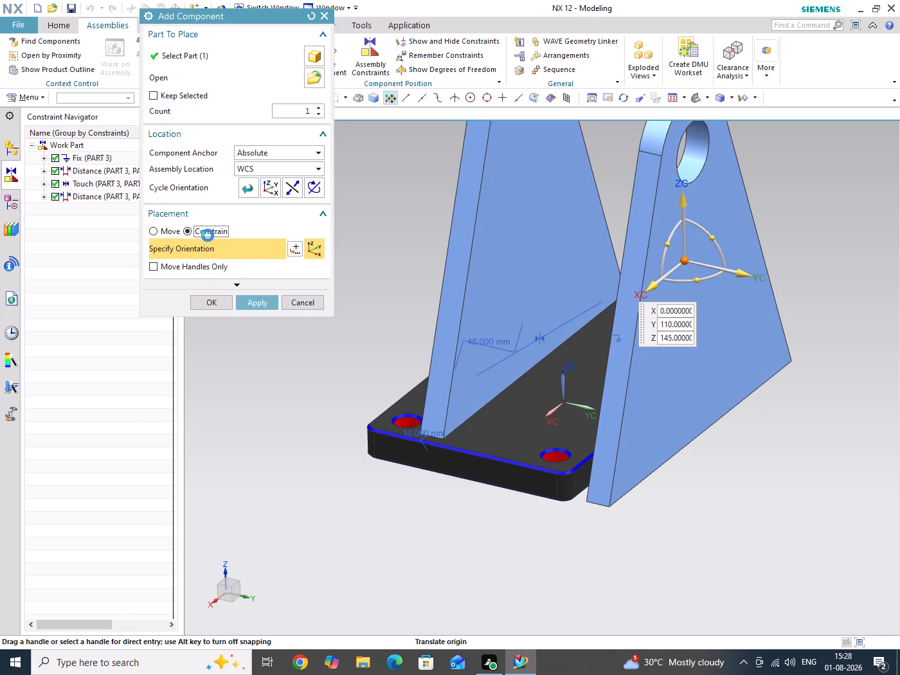
{"action": "left_click", "coordinate": [212, 274]}
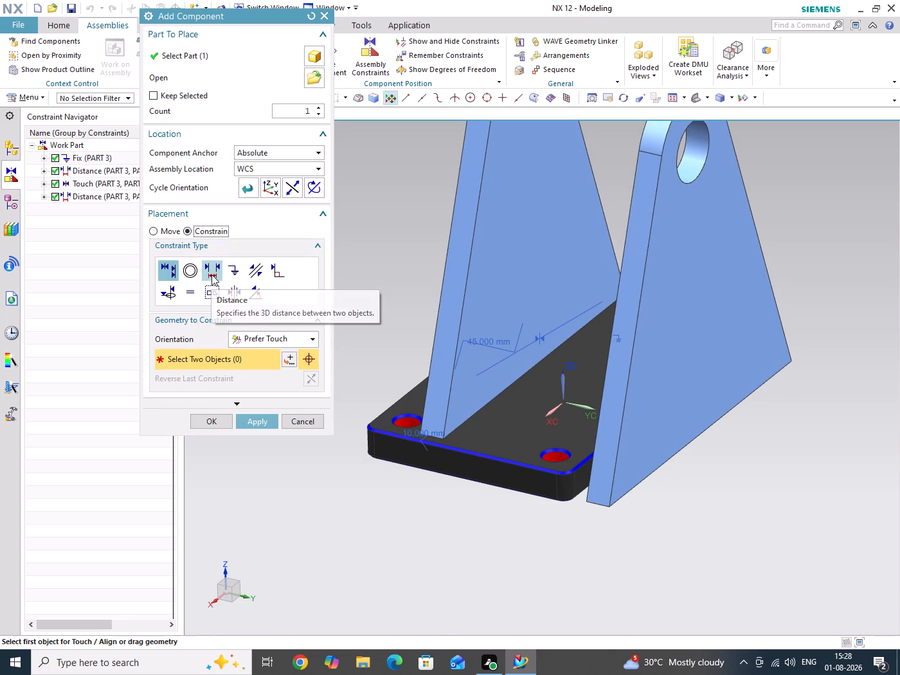
{"action": "left_click", "coordinate": [511, 254]}
{"action": "middle_click_drag", "start_coordinate": [538, 367], "coordinate": [549, 347]}
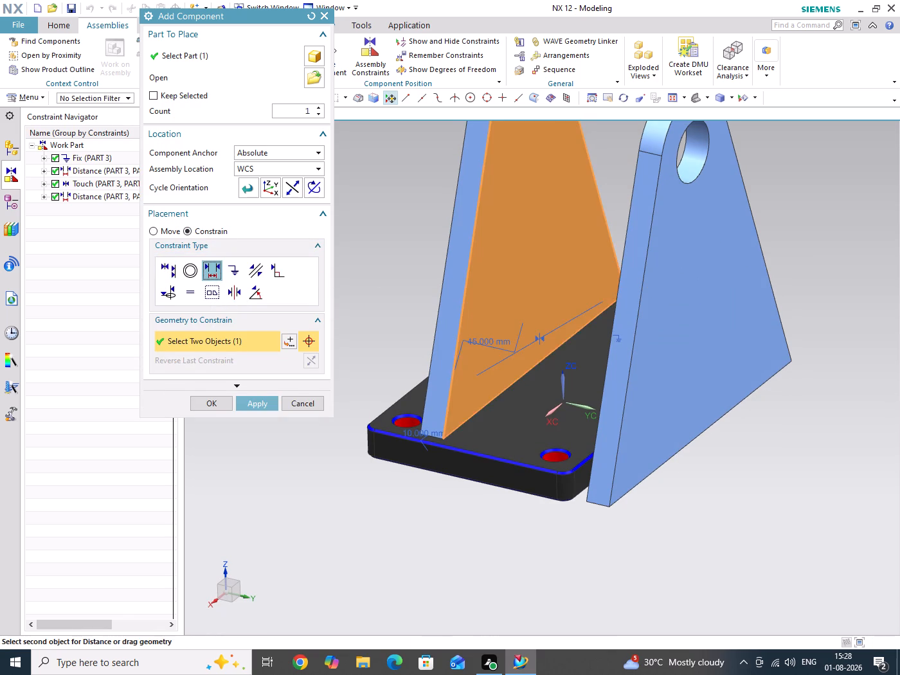
{"action": "middle_click_drag", "start_coordinate": [549, 347], "coordinate": [593, 362]}
{"action": "left_click", "coordinate": [672, 309]}
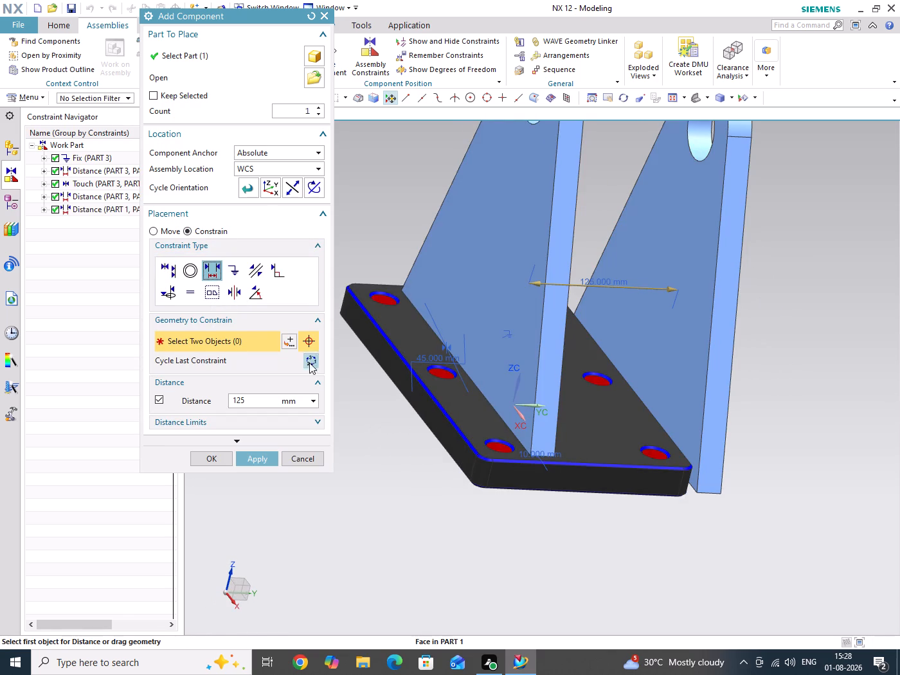
{"action": "double_click", "coordinate": [265, 399]}
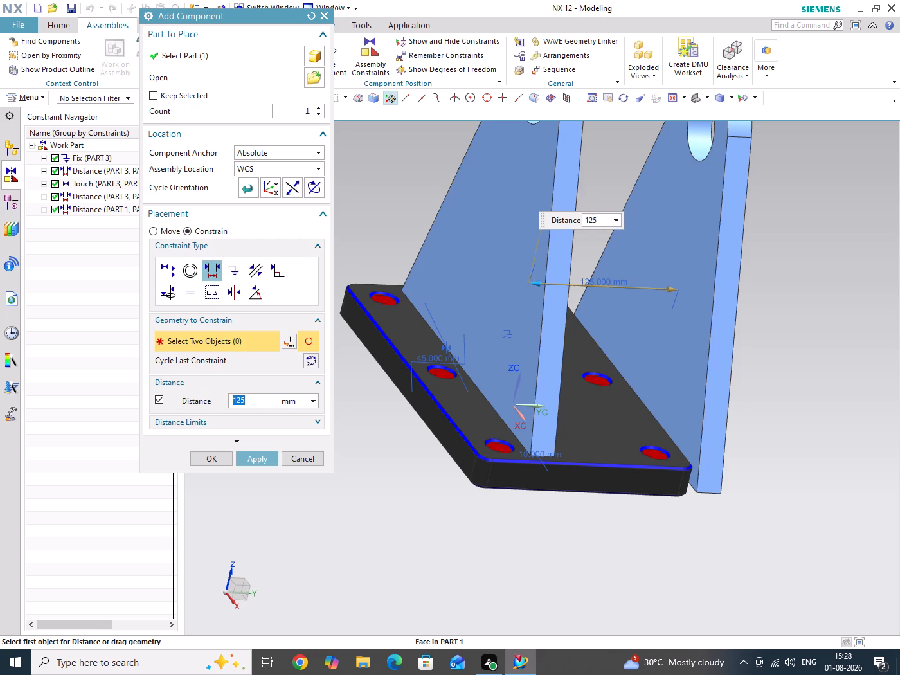
{"action": "type", "text": "20"}
{"action": "key", "text": "Return"}
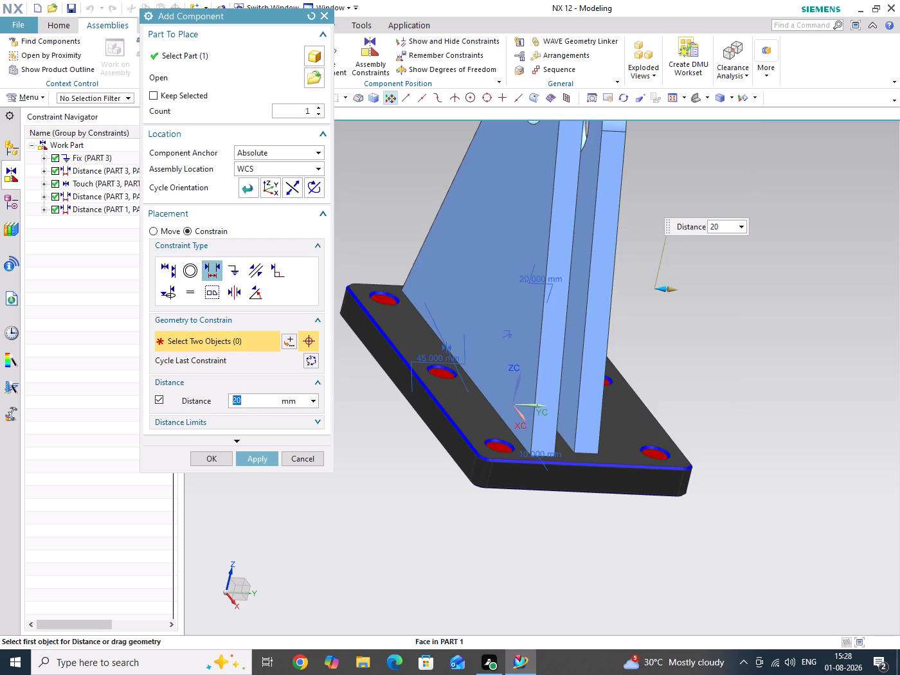
Move the second PART 1 up along ZC to Z 195 mm.
{"action": "left_click", "coordinate": [159, 238]}
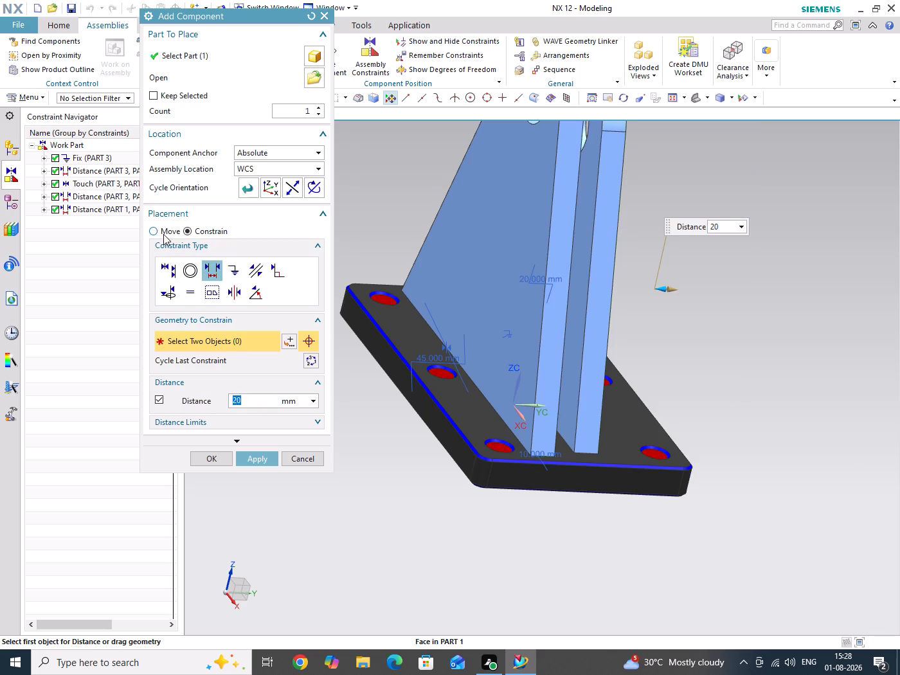
{"action": "left_click", "coordinate": [162, 231]}
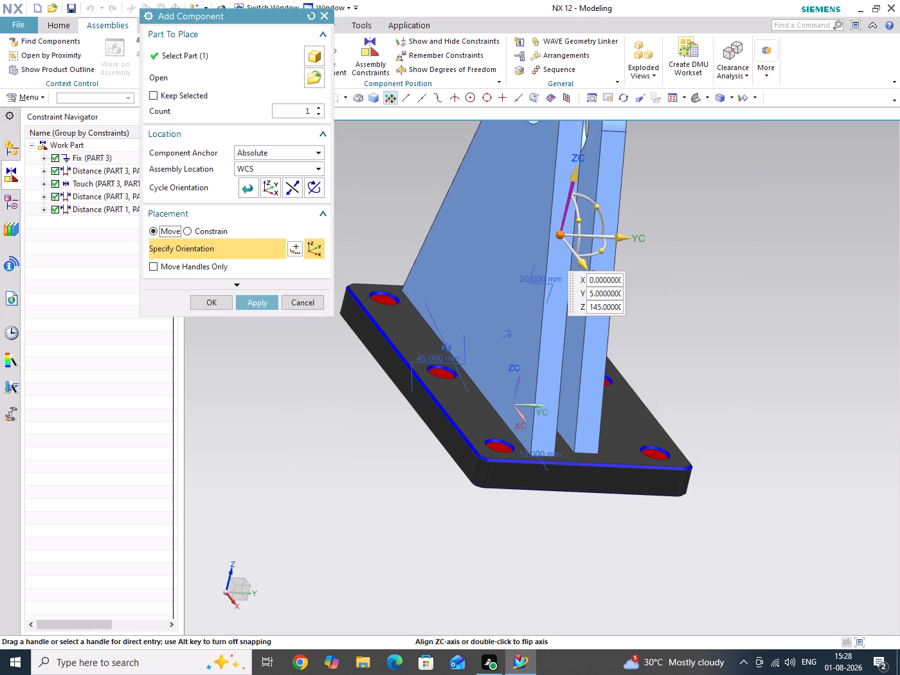
{"action": "left_click_drag", "start_coordinate": [575, 184], "coordinate": [589, 122]}
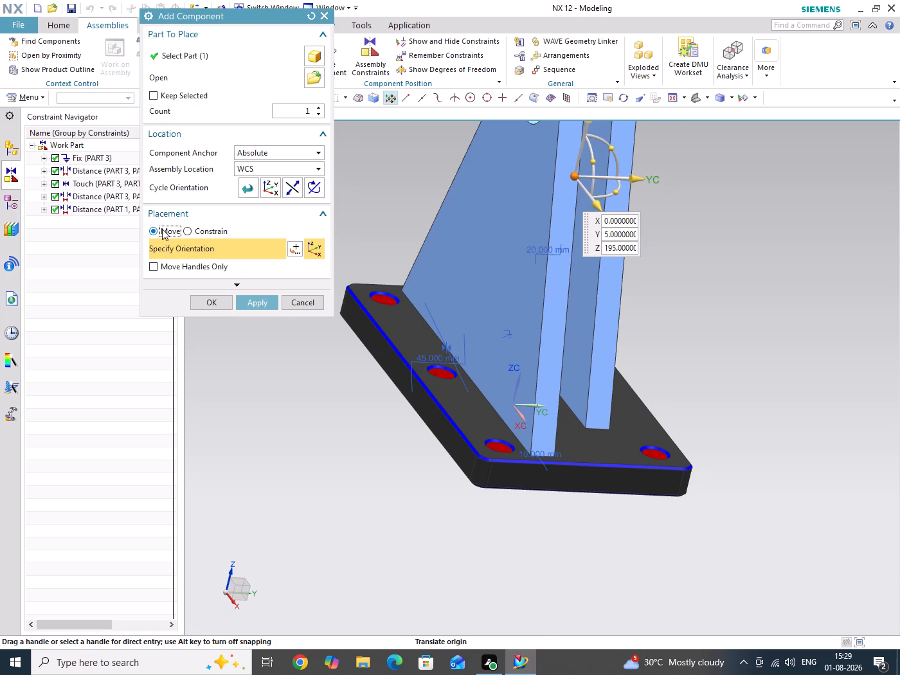
Add a 25 mm Distance constraint between the top face of PART 3 and the bottom face of the second PART 1.
{"action": "left_click", "coordinate": [201, 230]}
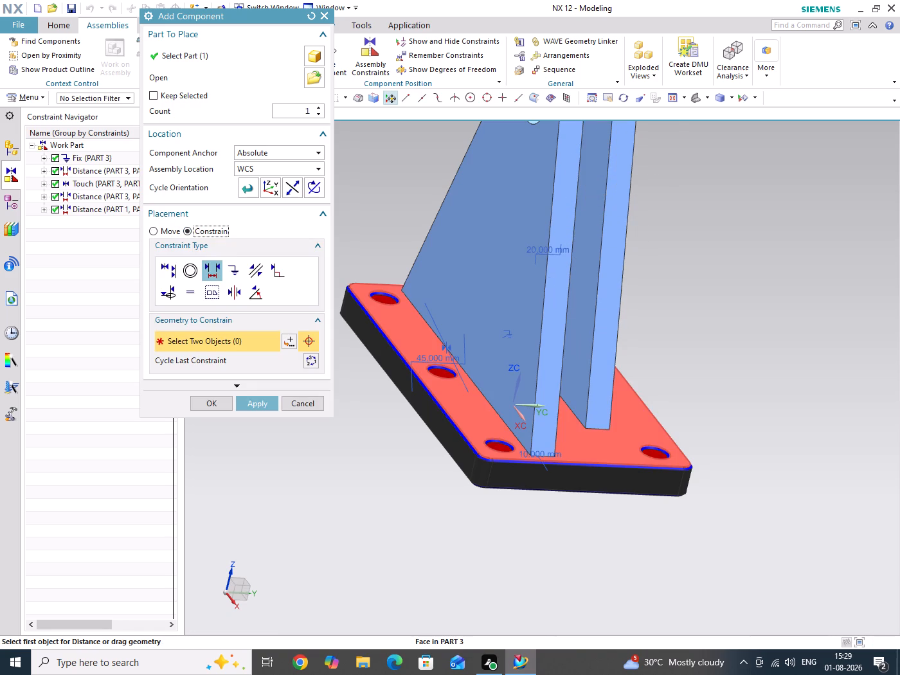
{"action": "left_click", "coordinate": [628, 433]}
{"action": "middle_click_drag", "start_coordinate": [611, 492], "coordinate": [509, 348]}
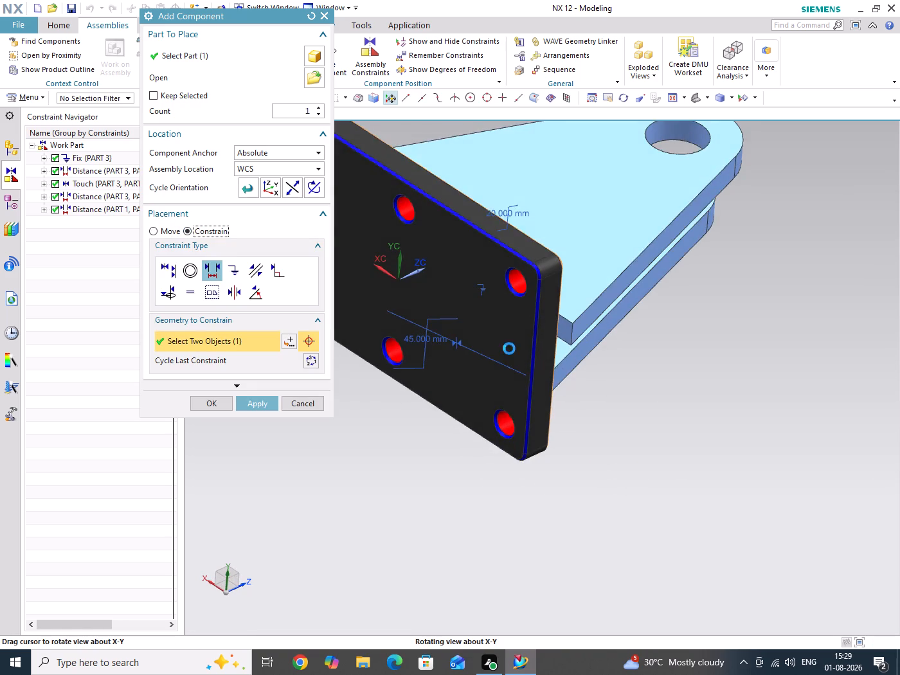
{"action": "scroll", "coordinate": [584, 393], "scroll_direction": "up", "scroll_amount": 3}
{"action": "left_click", "coordinate": [549, 276]}
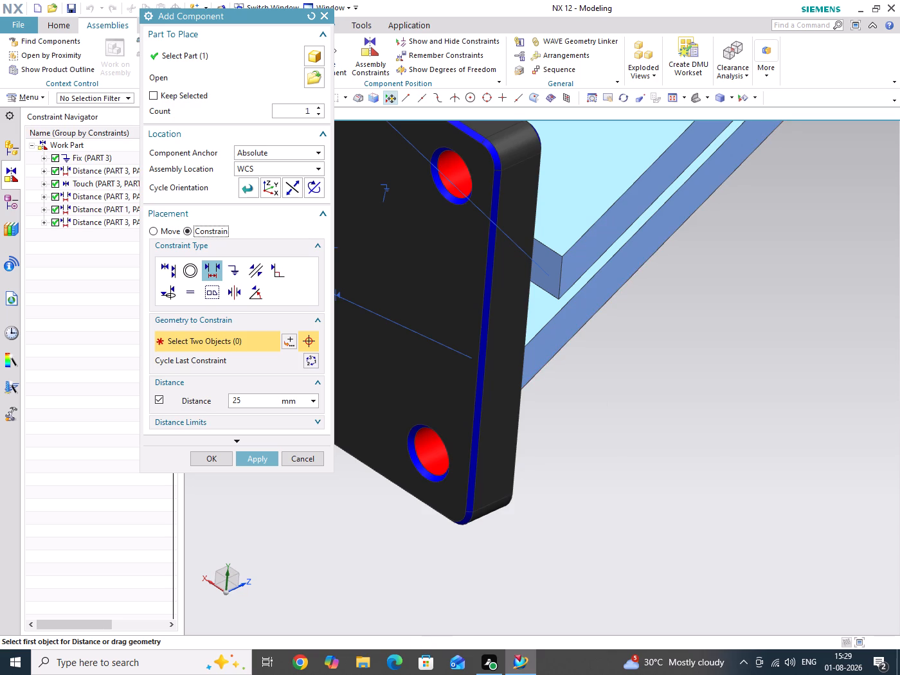
Examine the bottom ends of both PART 1 plates near the short side of PART 3.
{"action": "scroll", "coordinate": [744, 419], "scroll_direction": "down", "scroll_amount": 1}
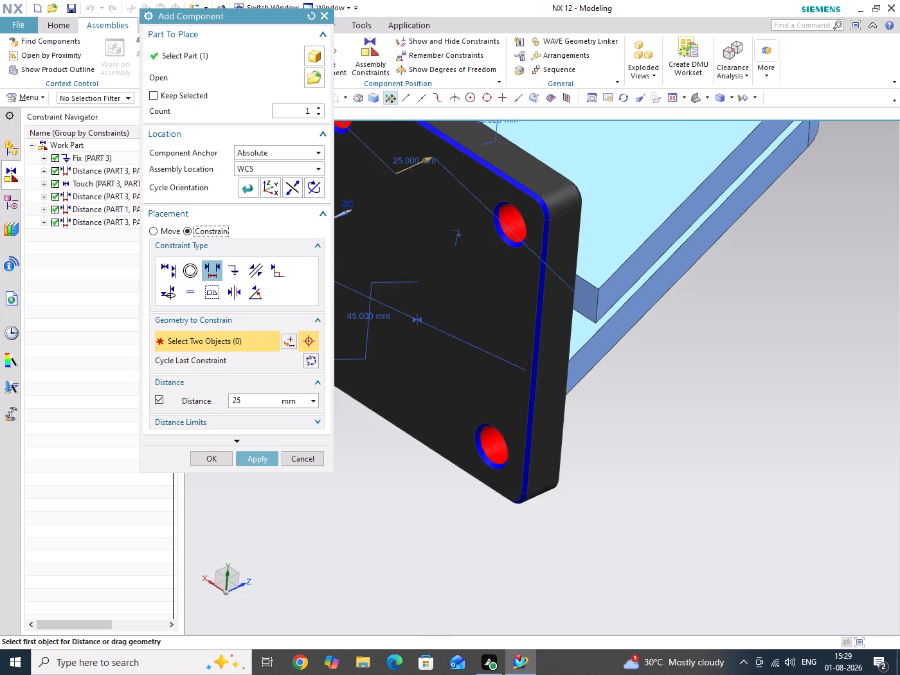
{"action": "scroll", "coordinate": [744, 419], "scroll_direction": "down", "scroll_amount": 3}
{"action": "middle_click_drag", "start_coordinate": [730, 428], "coordinate": [717, 508]}
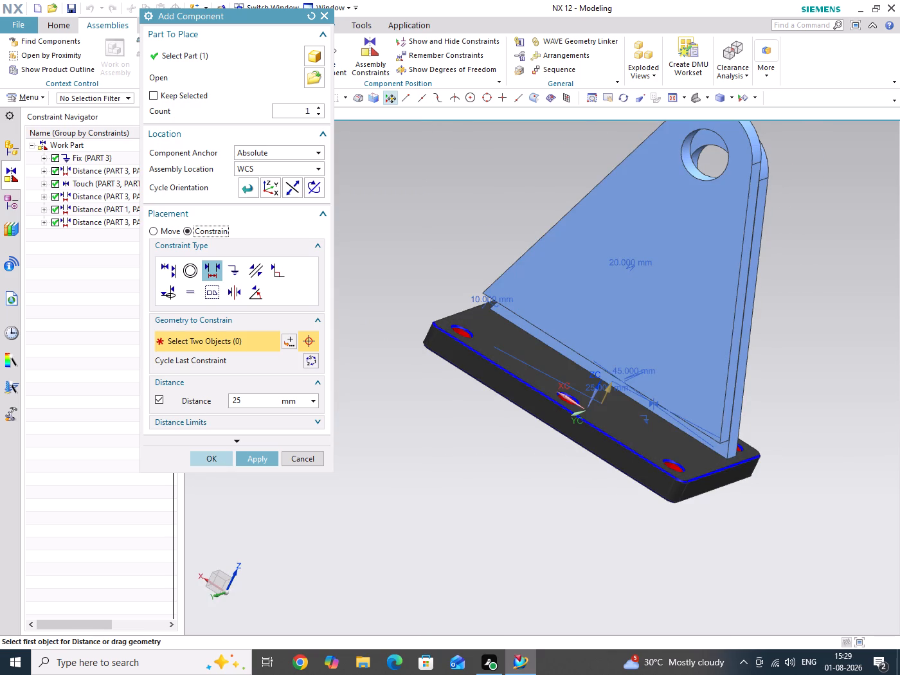
{"action": "middle_click_drag", "start_coordinate": [402, 482], "coordinate": [444, 539]}
{"action": "scroll", "coordinate": [422, 350], "scroll_direction": "up", "scroll_amount": 3}
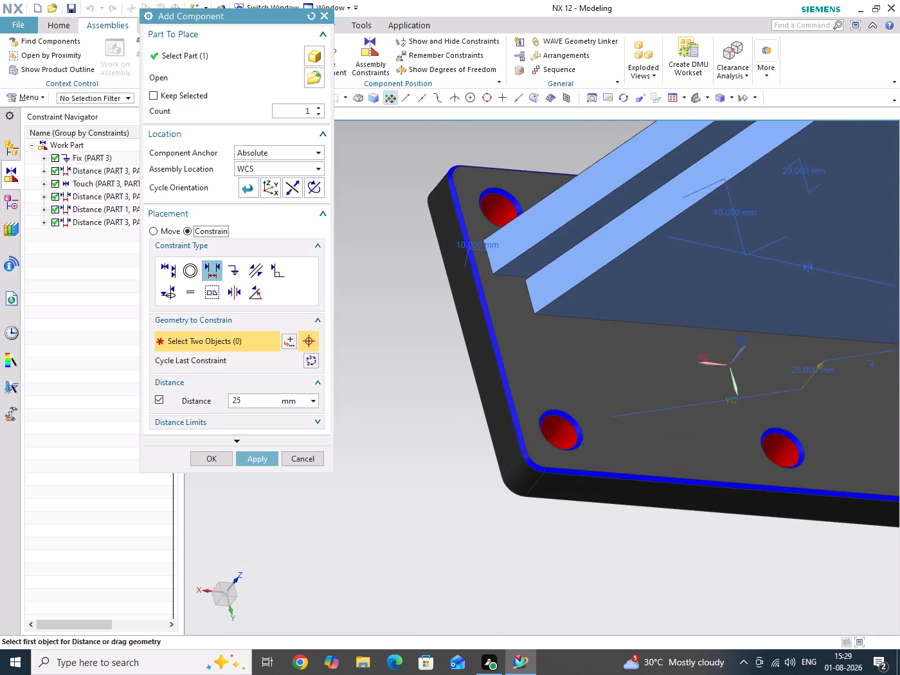
{"action": "scroll", "coordinate": [478, 238], "scroll_direction": "up", "scroll_amount": 2}
{"action": "scroll", "coordinate": [545, 351], "scroll_direction": "up", "scroll_amount": 3}
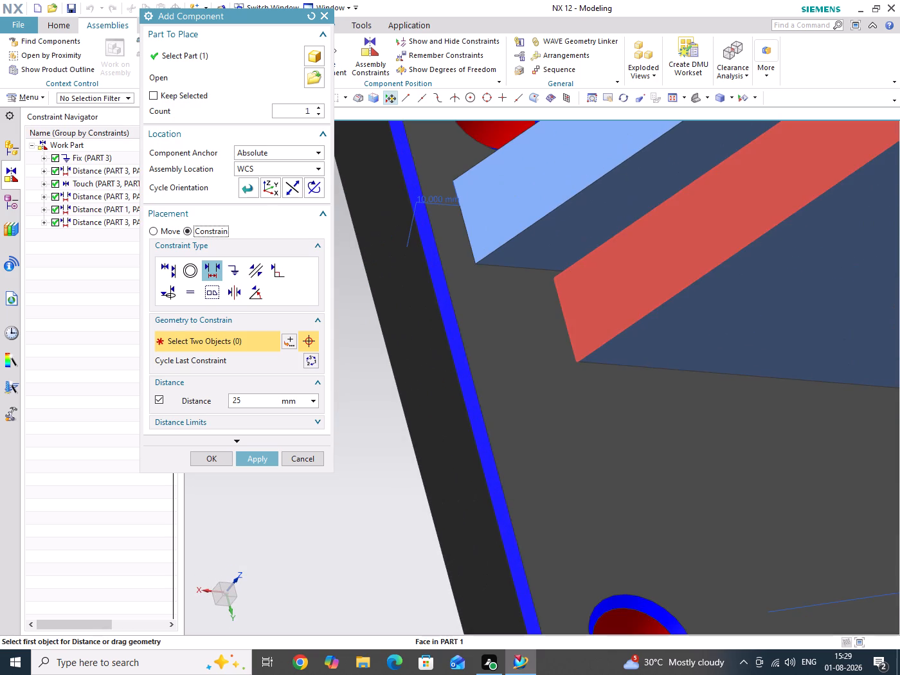
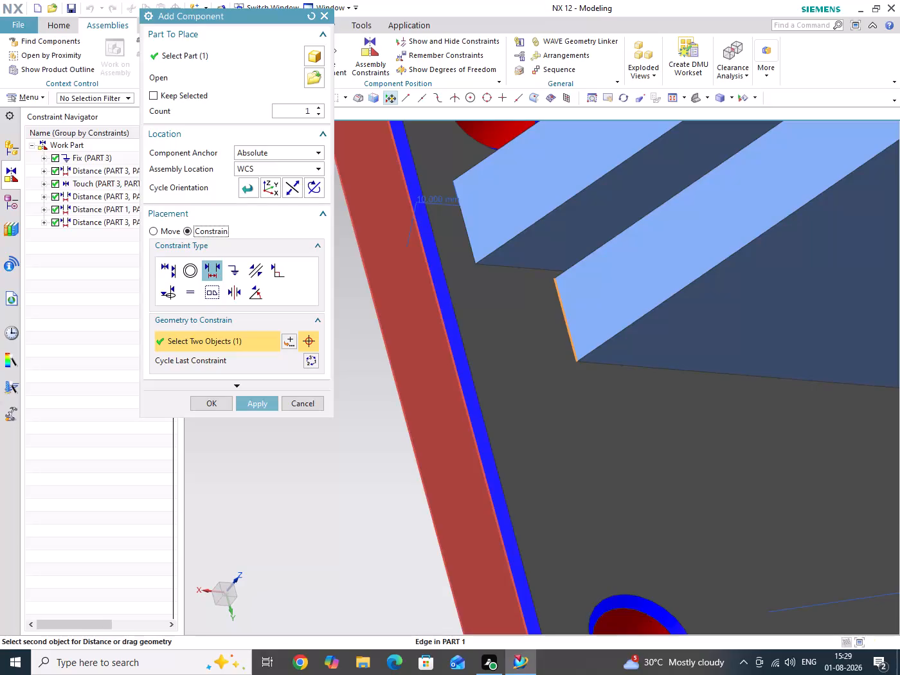
Add a 10 mm Distance constraint between the bottom end edge of the second PART 1 and the short side of PART 3.
{"action": "left_click", "coordinate": [458, 397]}
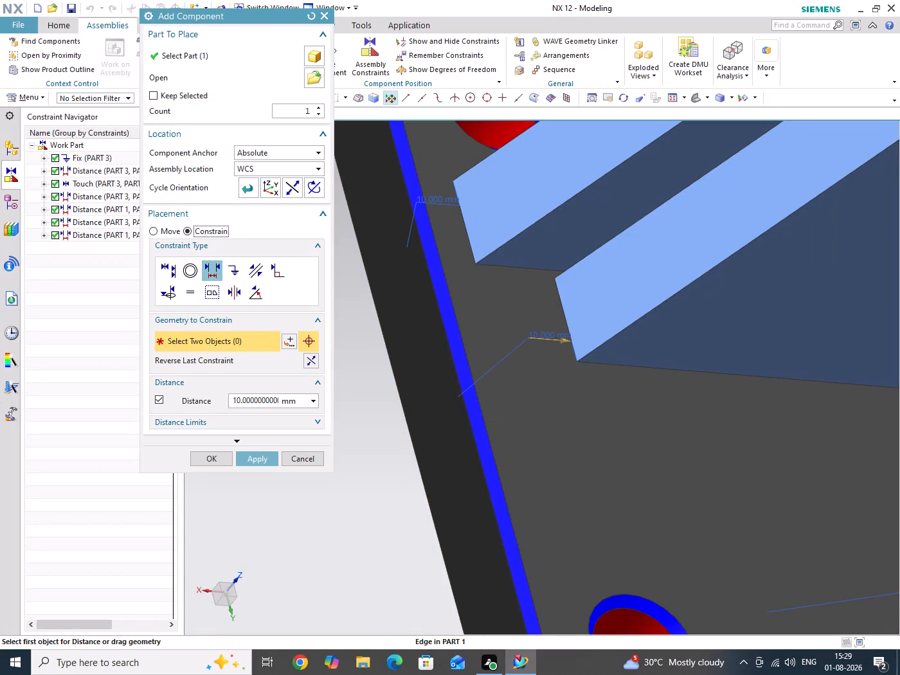
{"action": "double_click", "coordinate": [259, 402]}
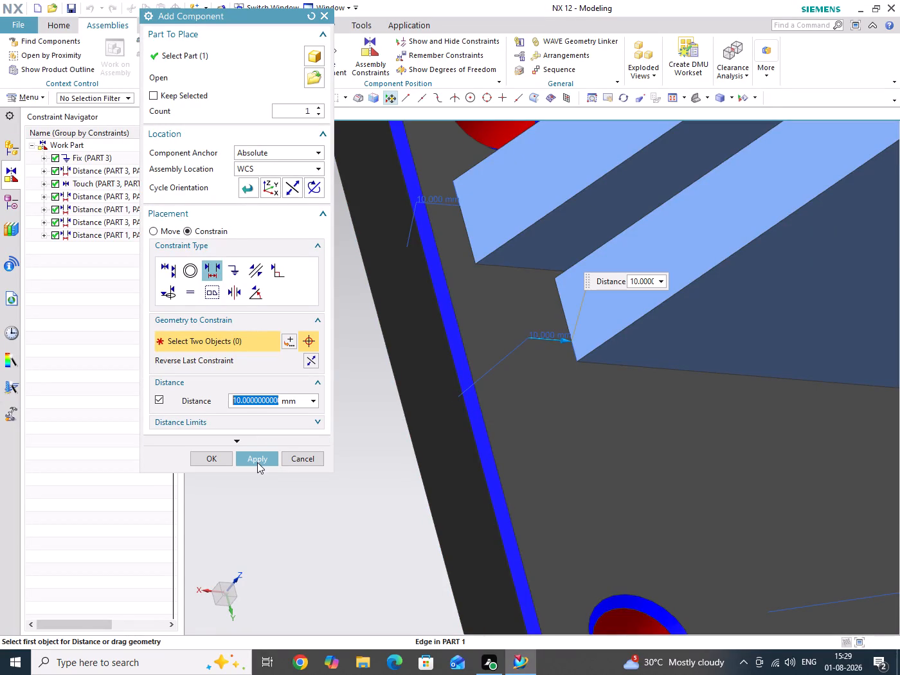
{"action": "left_click", "coordinate": [213, 460]}
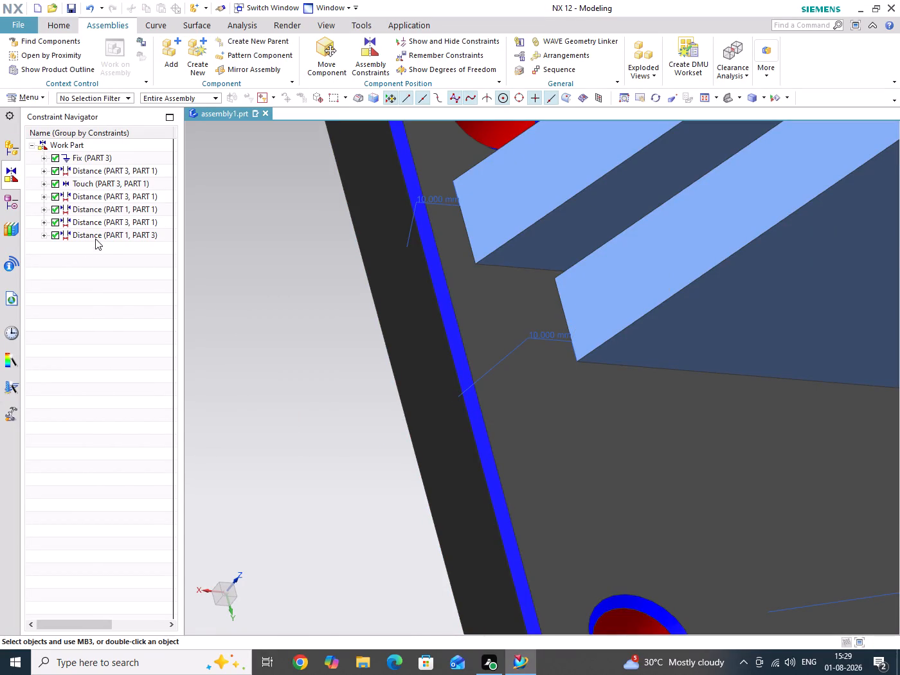
Delete the 25 mm Distance constraint between PART 3 and the second PART 1.
{"action": "left_click", "coordinate": [89, 224]}
{"action": "scroll", "coordinate": [352, 328], "scroll_direction": "down", "scroll_amount": 4}
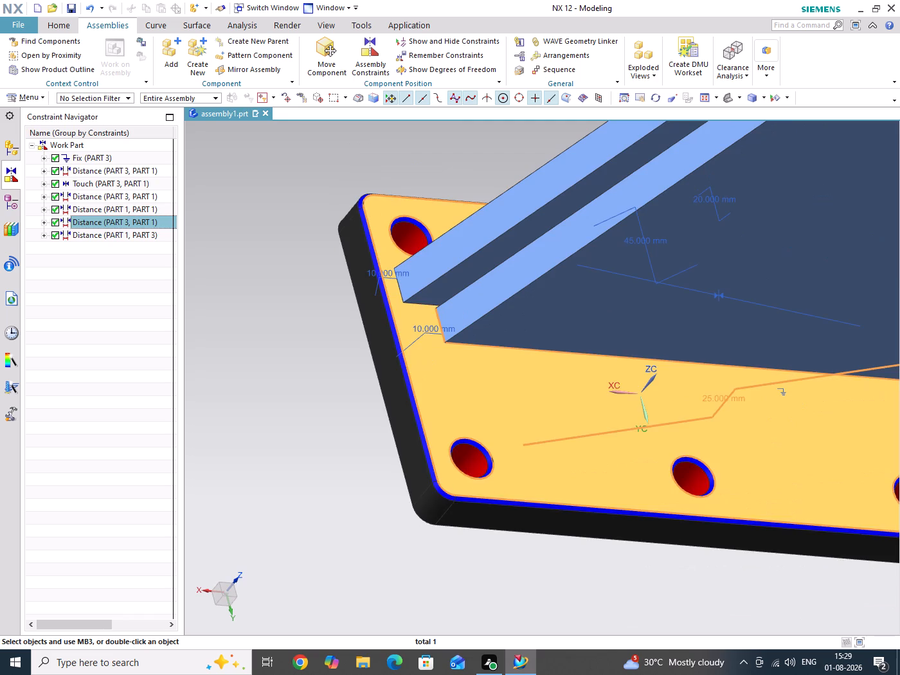
{"action": "middle_click_drag", "start_coordinate": [435, 378], "coordinate": [410, 337]}
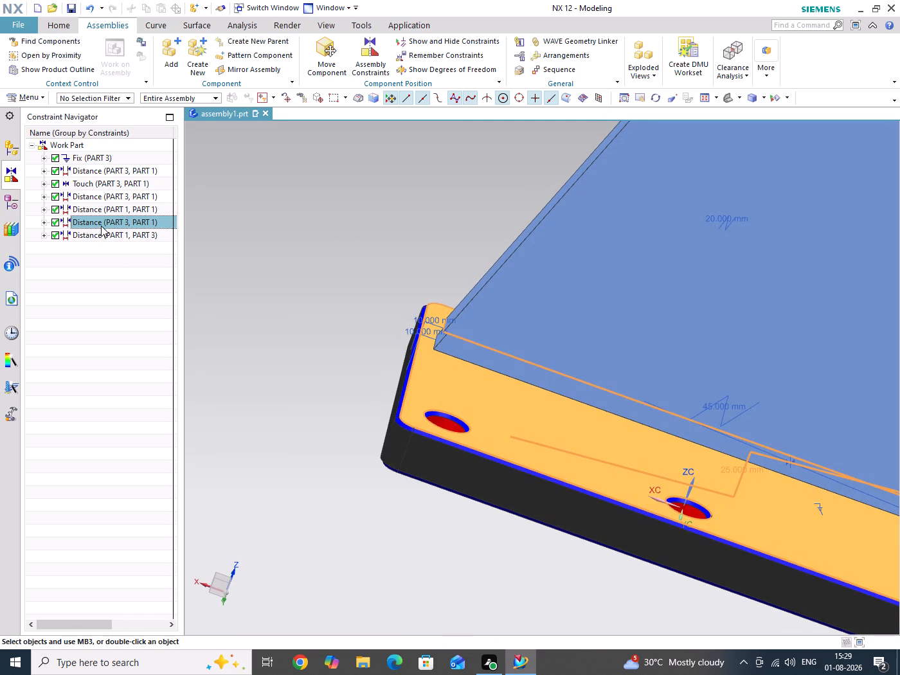
{"action": "right_click", "coordinate": [104, 224]}
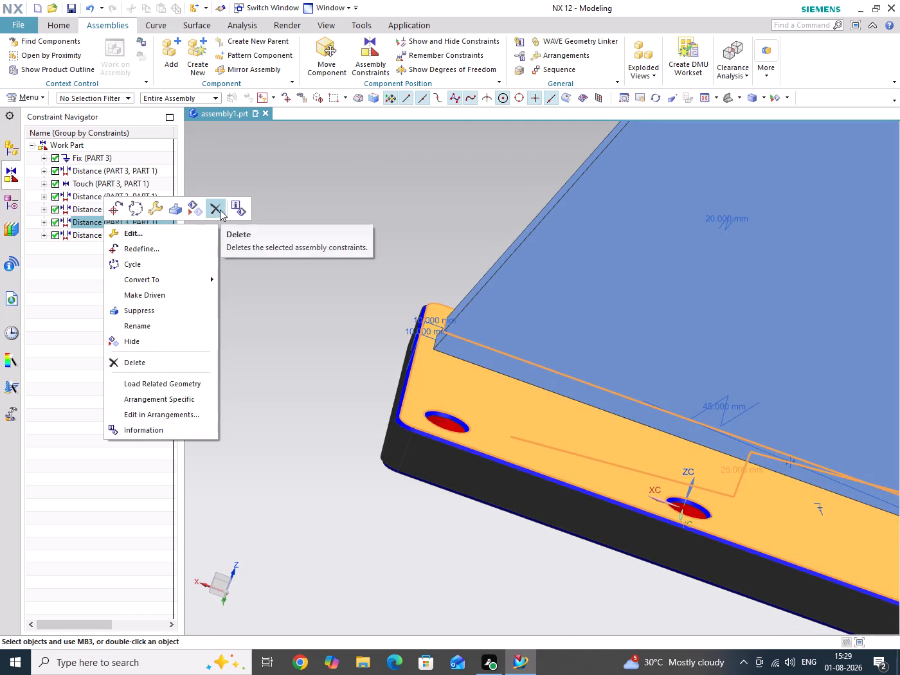
{"action": "left_click", "coordinate": [220, 210]}
Add a Touch constraint between the top face of PART 3 and the bottom face of the second PART 1.
{"action": "middle_click_drag", "start_coordinate": [384, 337], "coordinate": [437, 361]}
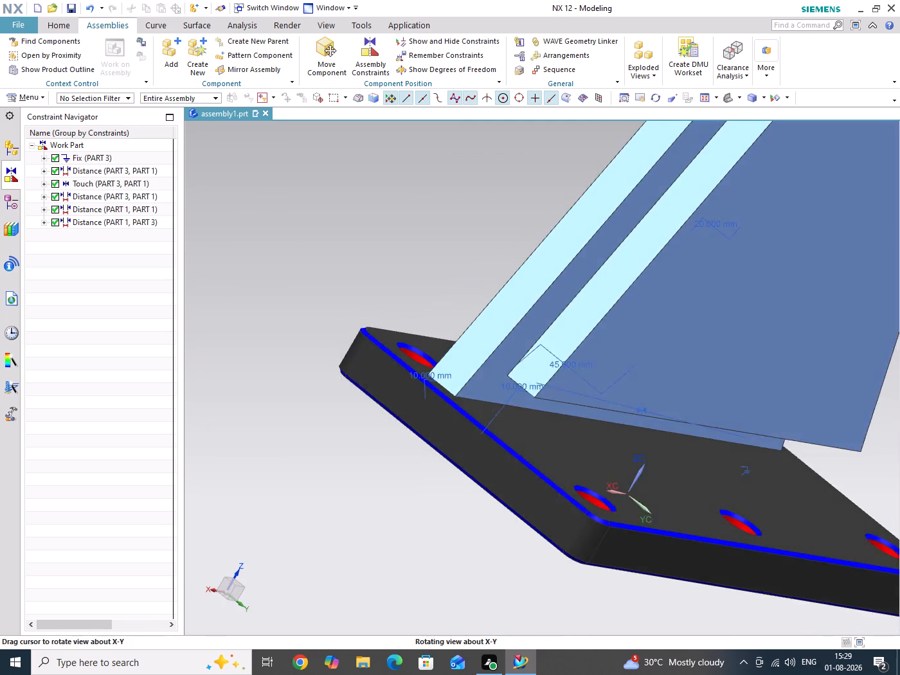
{"action": "middle_click_drag", "start_coordinate": [437, 361], "coordinate": [431, 358]}
{"action": "left_click", "coordinate": [365, 59]}
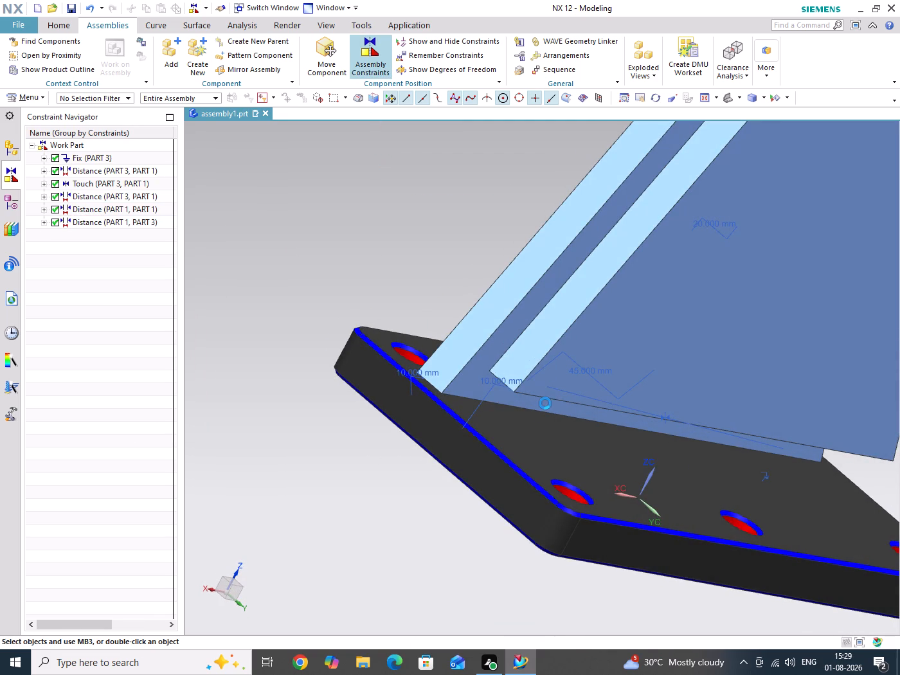
{"action": "left_click", "coordinate": [534, 439]}
{"action": "middle_click", "coordinate": [516, 421]}
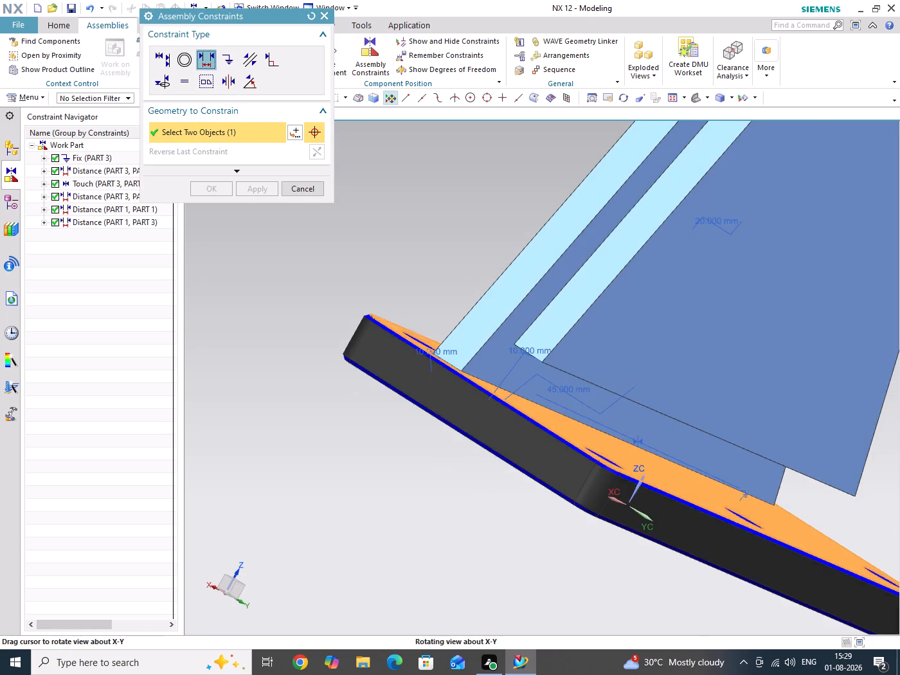
{"action": "left_click", "coordinate": [537, 440], "text": "shift"}
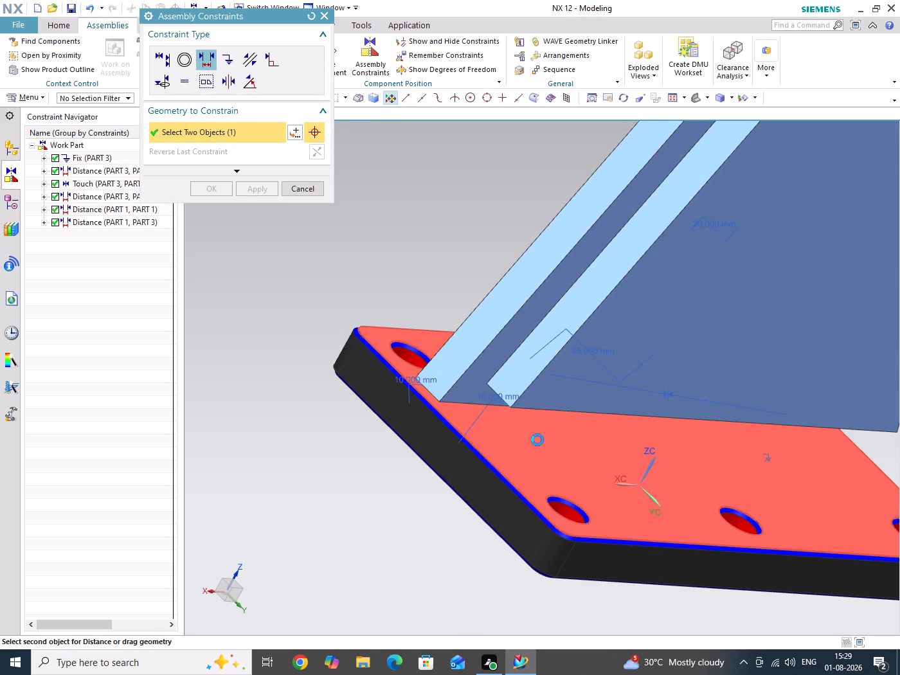
{"action": "left_click", "coordinate": [154, 60]}
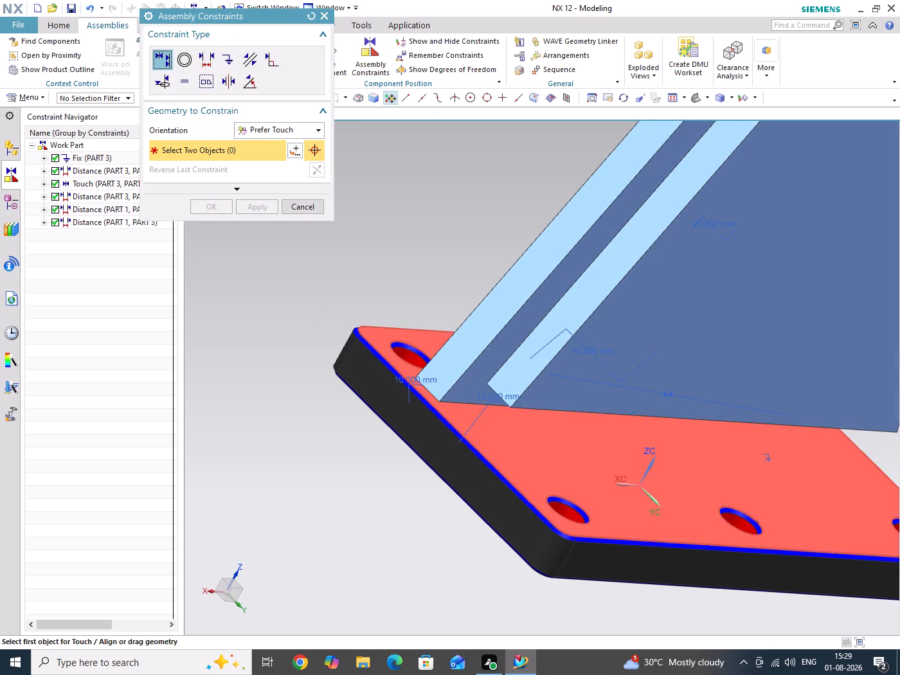
{"action": "left_click", "coordinate": [515, 438]}
{"action": "middle_click_drag", "start_coordinate": [516, 435], "coordinate": [551, 401]}
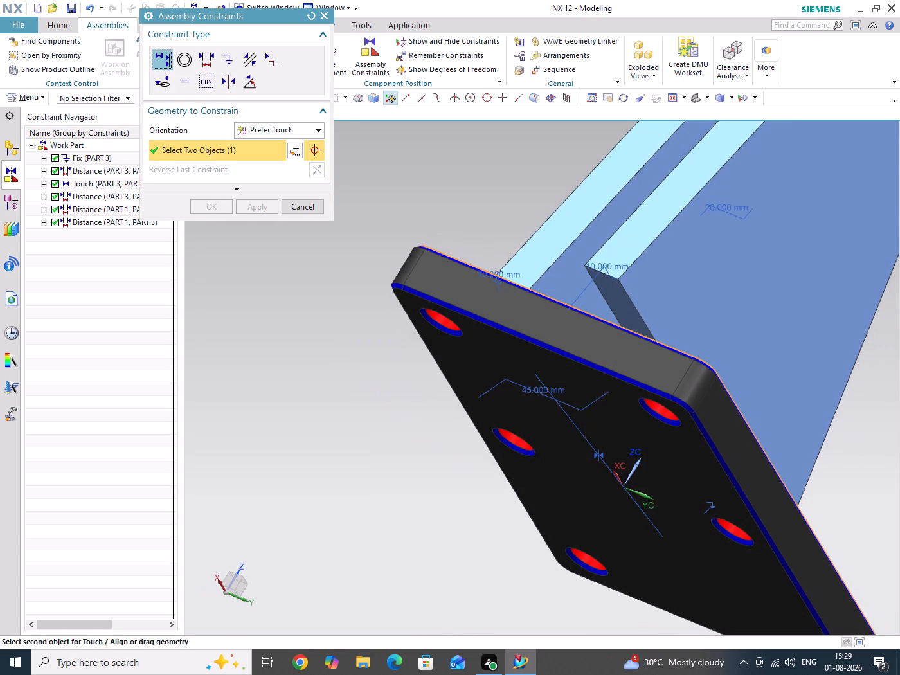
{"action": "left_click", "coordinate": [619, 294]}
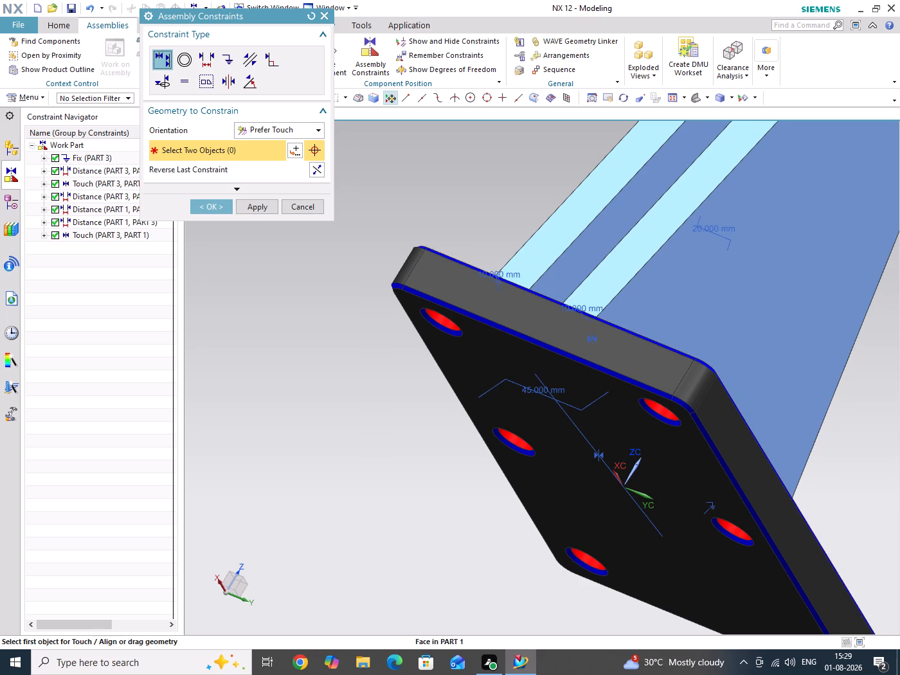
{"action": "middle_click_drag", "start_coordinate": [577, 323], "coordinate": [492, 392]}
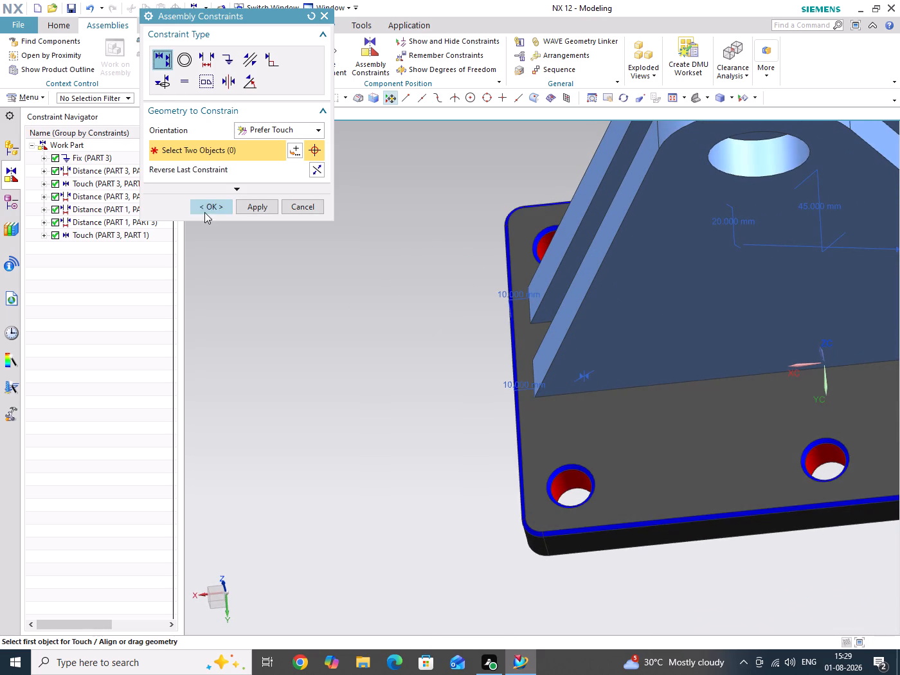
{"action": "left_click", "coordinate": [206, 210]}
Save the assembly as ASSEMBLY OF TRIANGULAR, a .prt part file, in the TRIANGULAR folder inside INTERNSHIP PROJECT on the Desktop.
{"action": "key", "text": "End"}
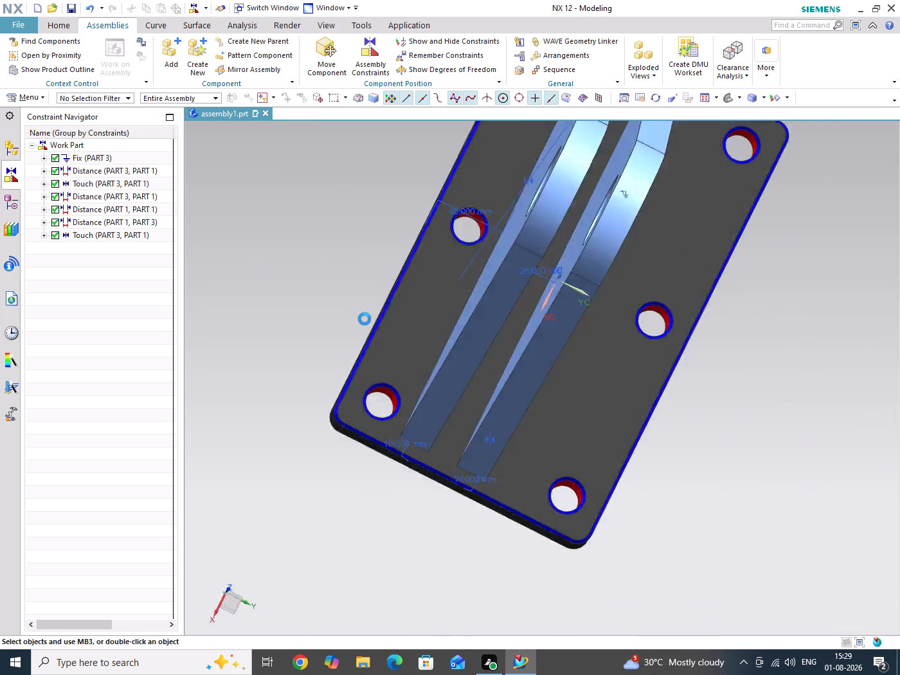
{"action": "key", "text": "ctrl+s"}
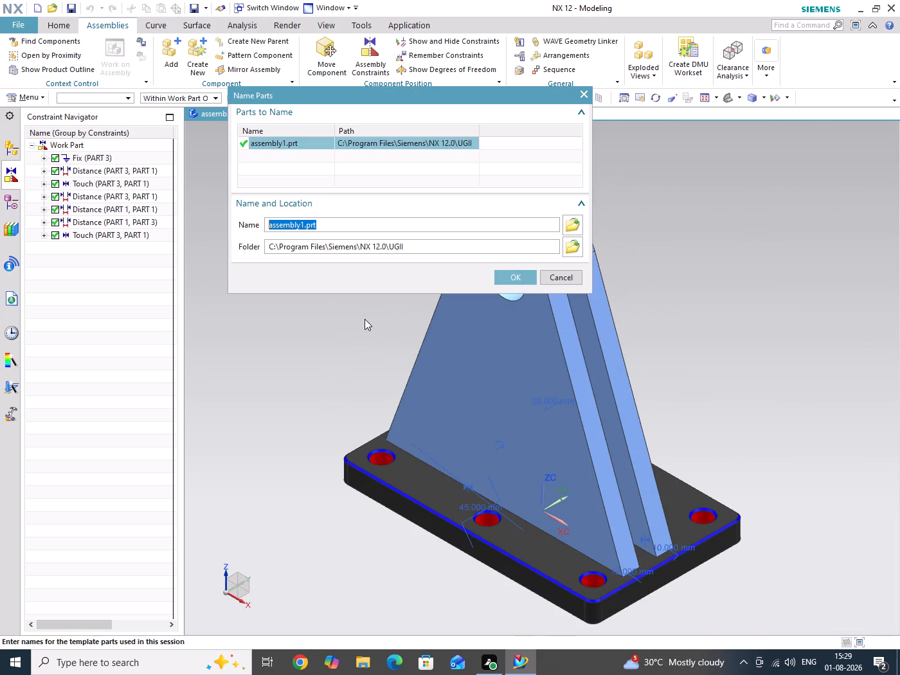
{"action": "left_click", "coordinate": [572, 280]}
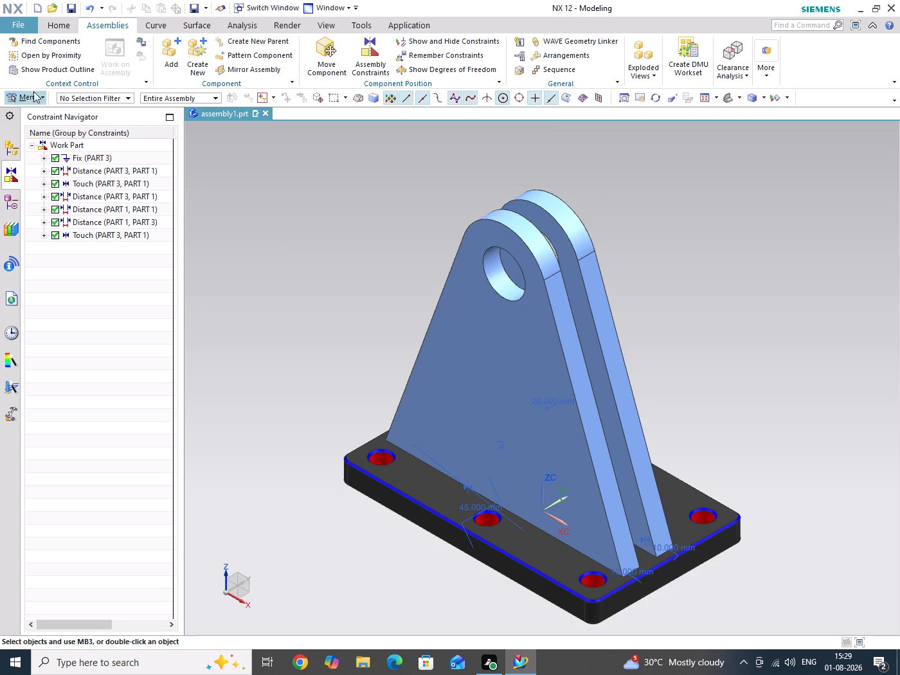
{"action": "left_click", "coordinate": [13, 24]}
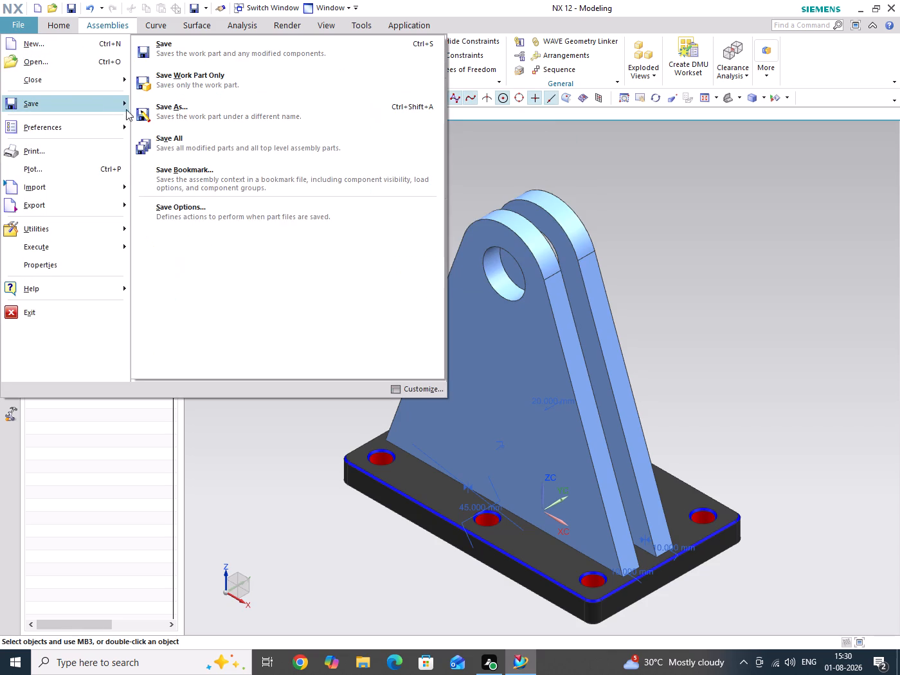
{"action": "left_click", "coordinate": [149, 109]}
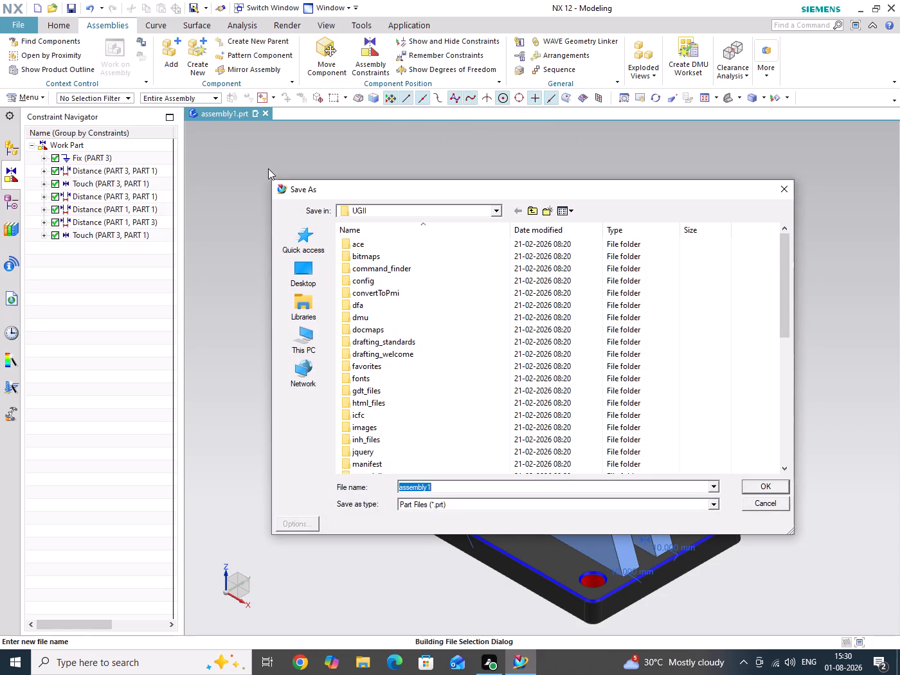
{"action": "left_click", "coordinate": [305, 269]}
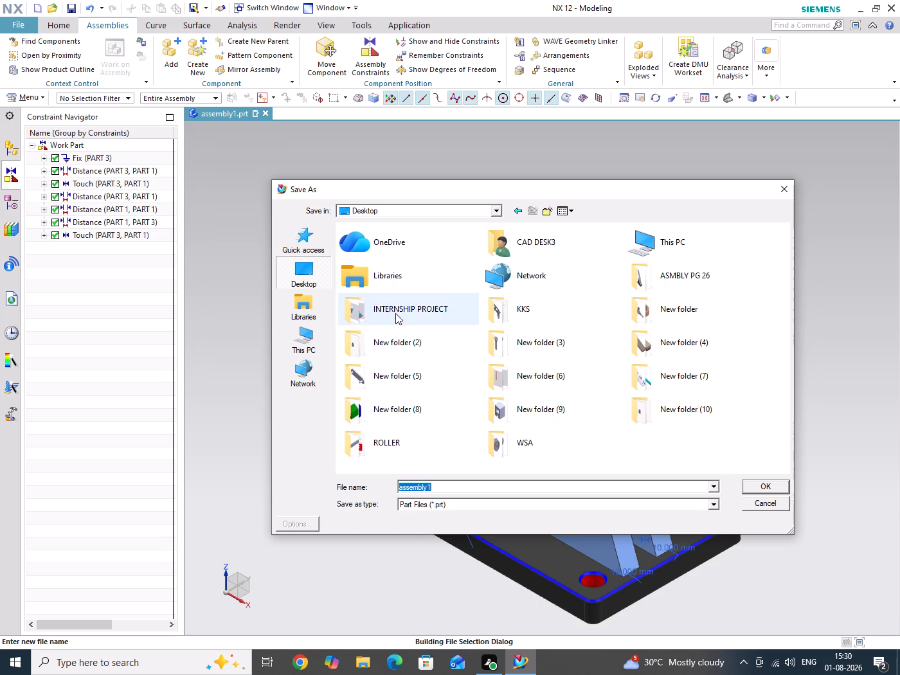
{"action": "double_click", "coordinate": [395, 313]}
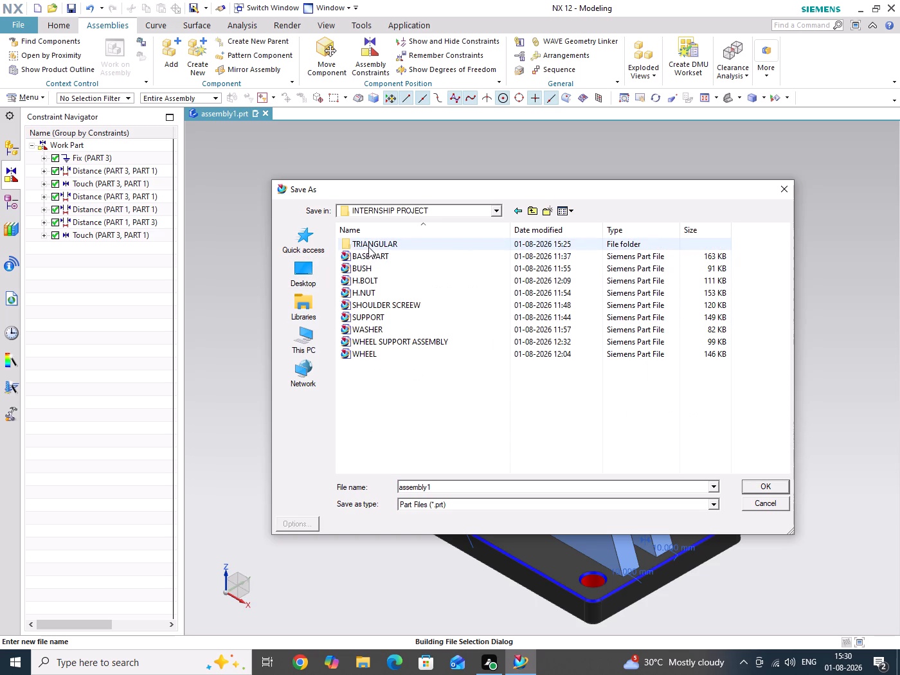
{"action": "double_click", "coordinate": [368, 247]}
{"action": "left_click", "coordinate": [407, 366]}
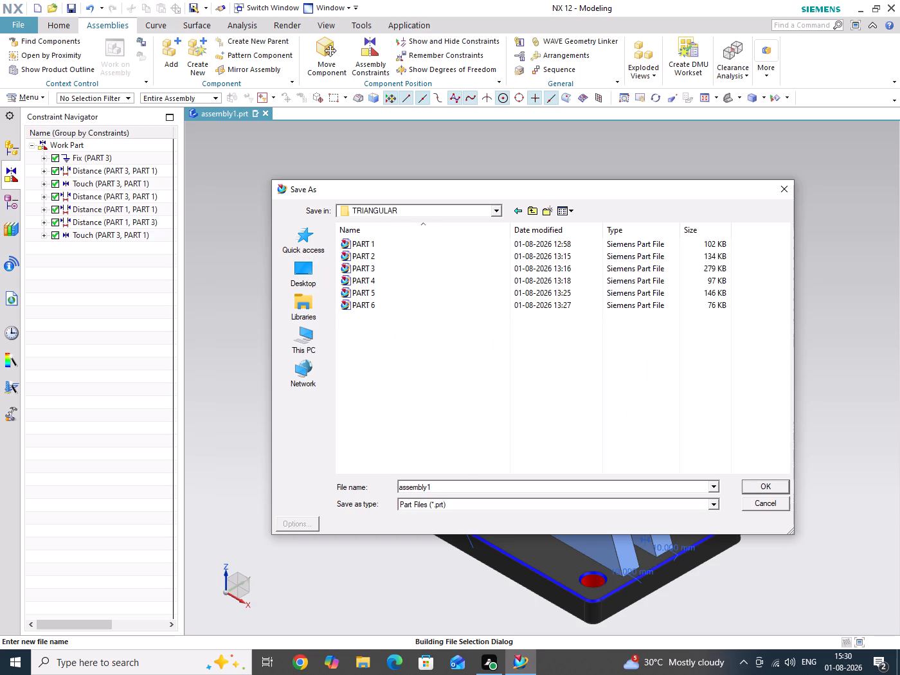
{"action": "left_click_drag", "start_coordinate": [446, 491], "coordinate": [414, 492]}
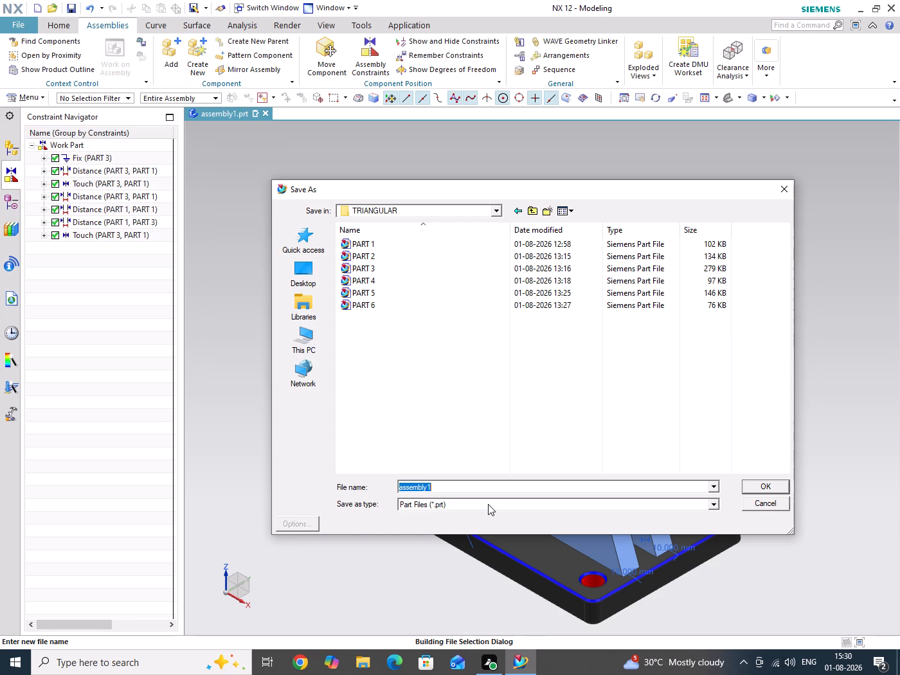
{"action": "key", "text": "a"}
{"action": "key", "text": "BackSpace"}
{"action": "type", "text": "ASSEM"}
{"action": "key", "text": "b"}
{"action": "key", "text": "l"}
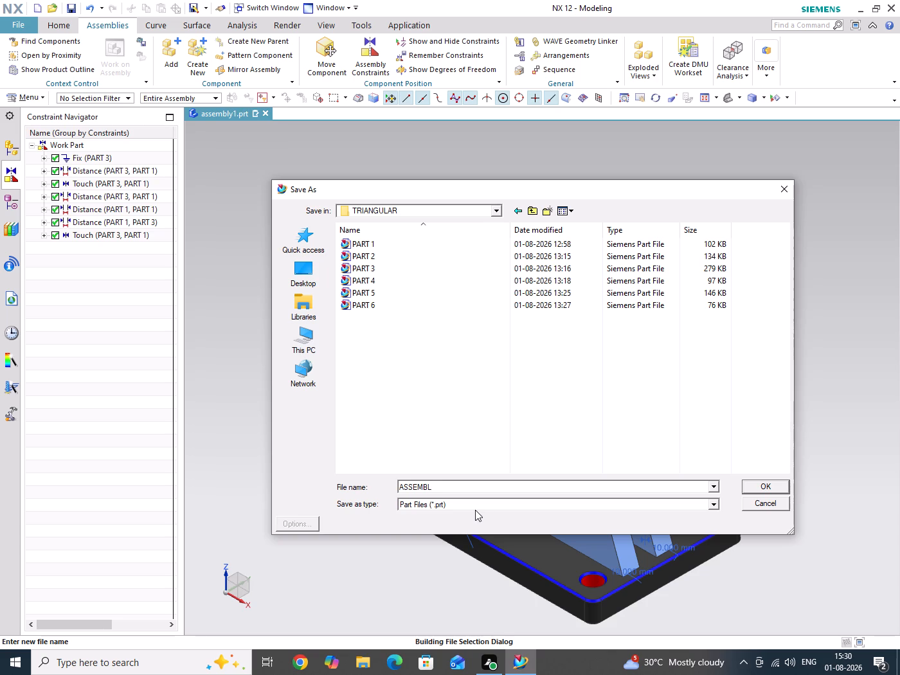
{"action": "type", "text": "Y"}
{"action": "key", "text": "space"}
{"action": "key", "text": "o"}
{"action": "type", "text": "F"}
{"action": "key", "text": "space"}
{"action": "type", "text": "TR"}
{"action": "type", "text": "IAN"}
{"action": "type", "text": "GULAR"}
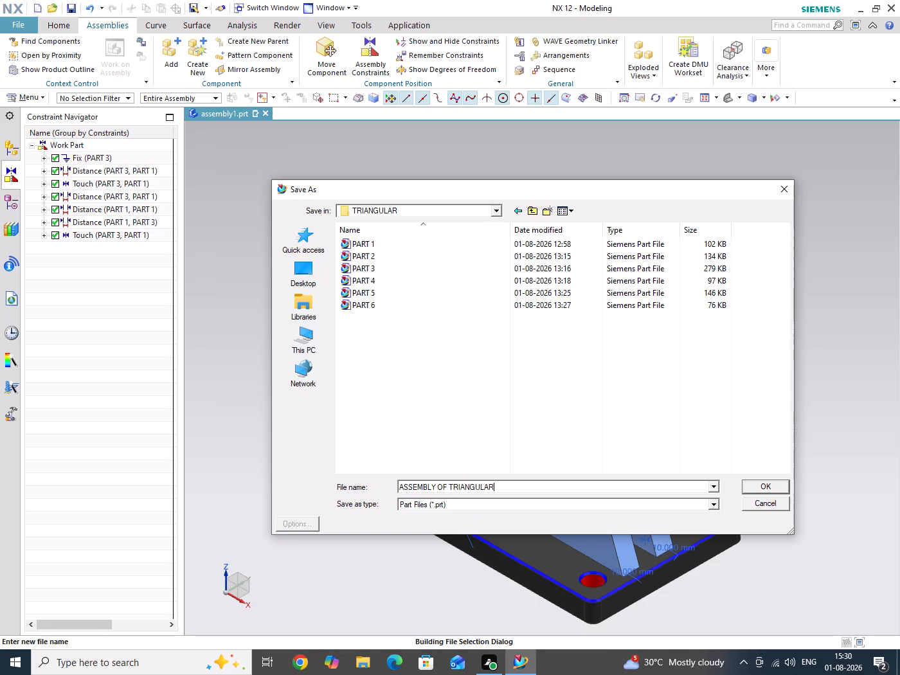
{"action": "left_click", "coordinate": [715, 503]}
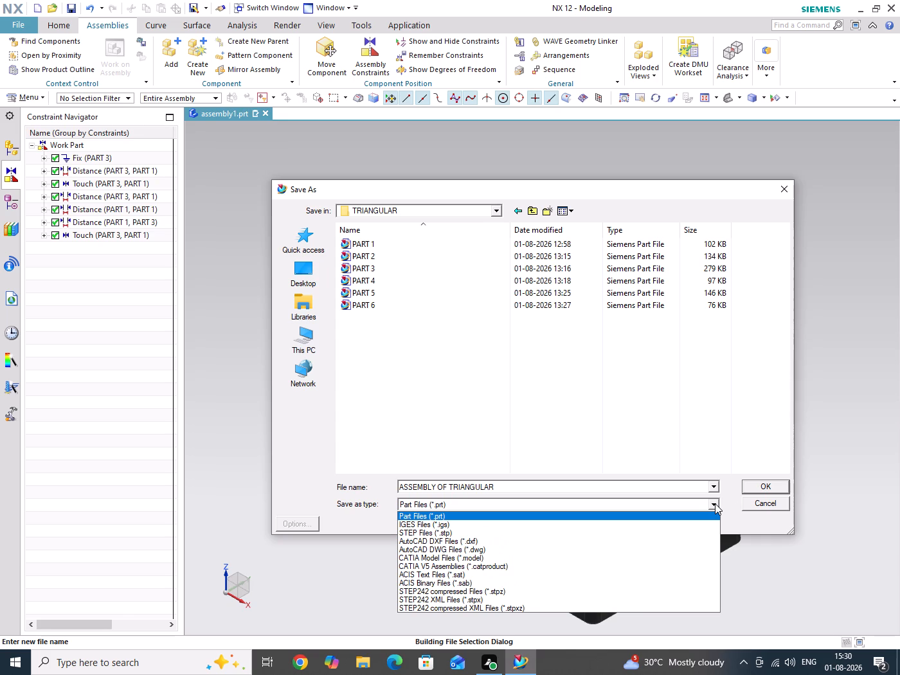
{"action": "left_click", "coordinate": [715, 503]}
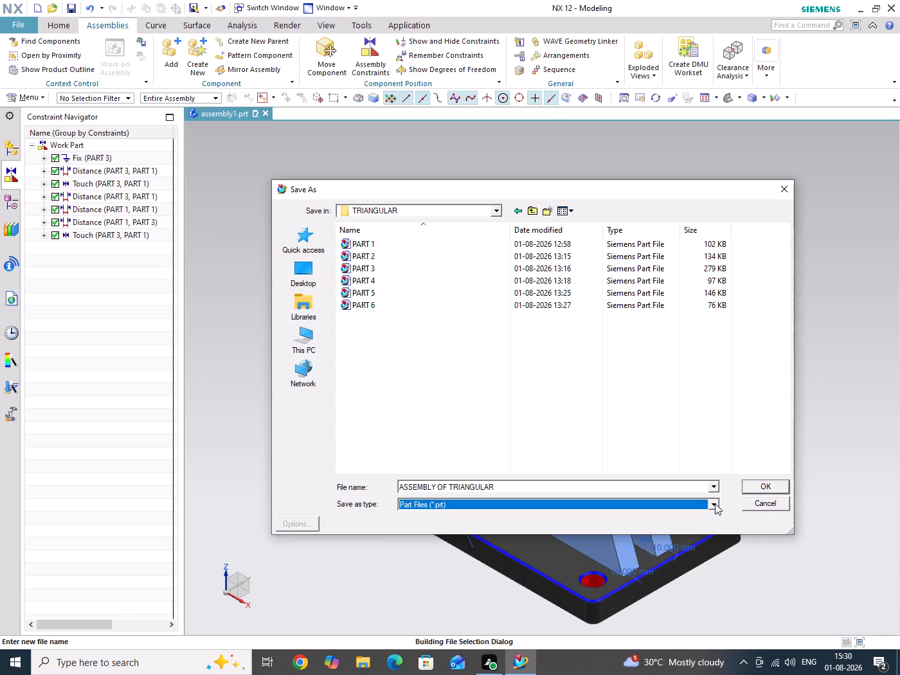
{"action": "left_click", "coordinate": [715, 503]}
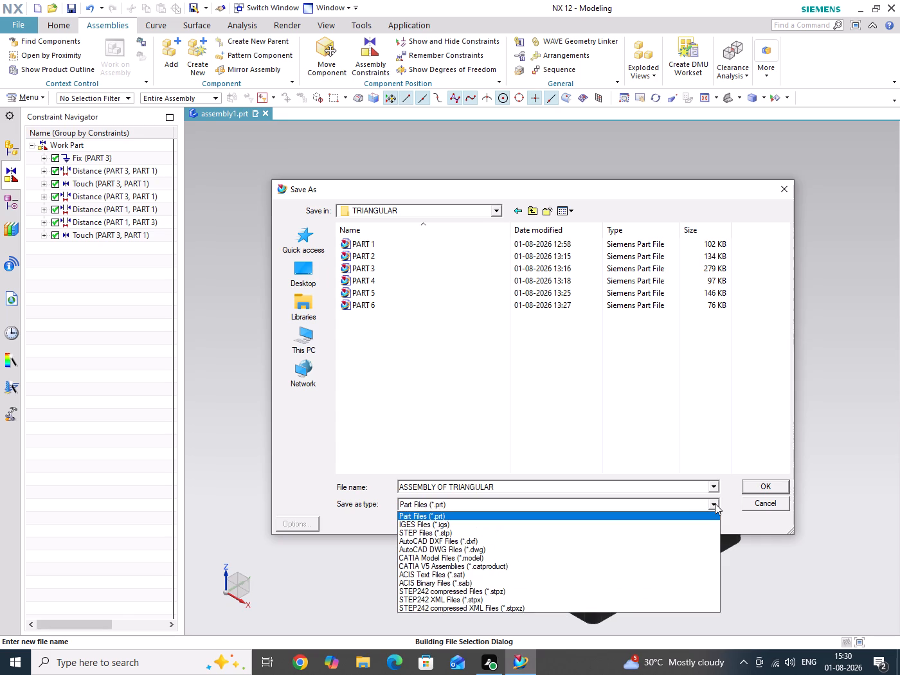
{"action": "left_click", "coordinate": [715, 503]}
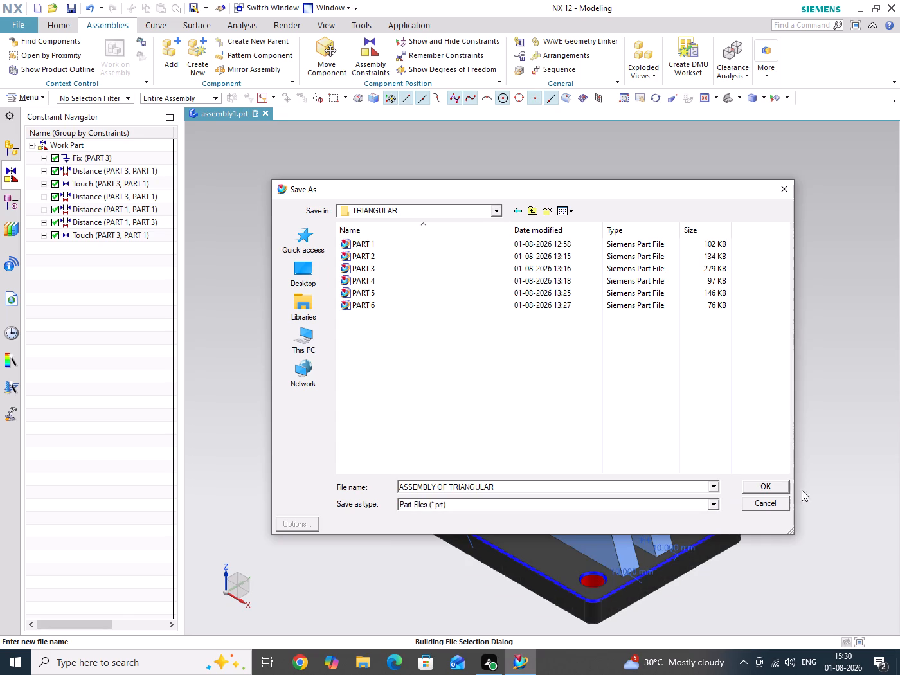
{"action": "left_click", "coordinate": [780, 490]}
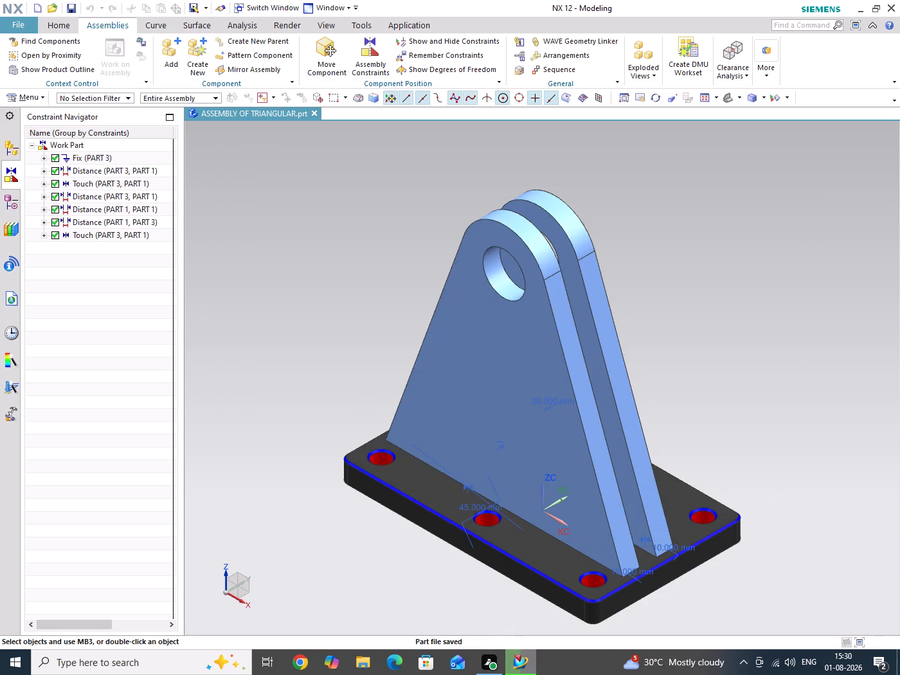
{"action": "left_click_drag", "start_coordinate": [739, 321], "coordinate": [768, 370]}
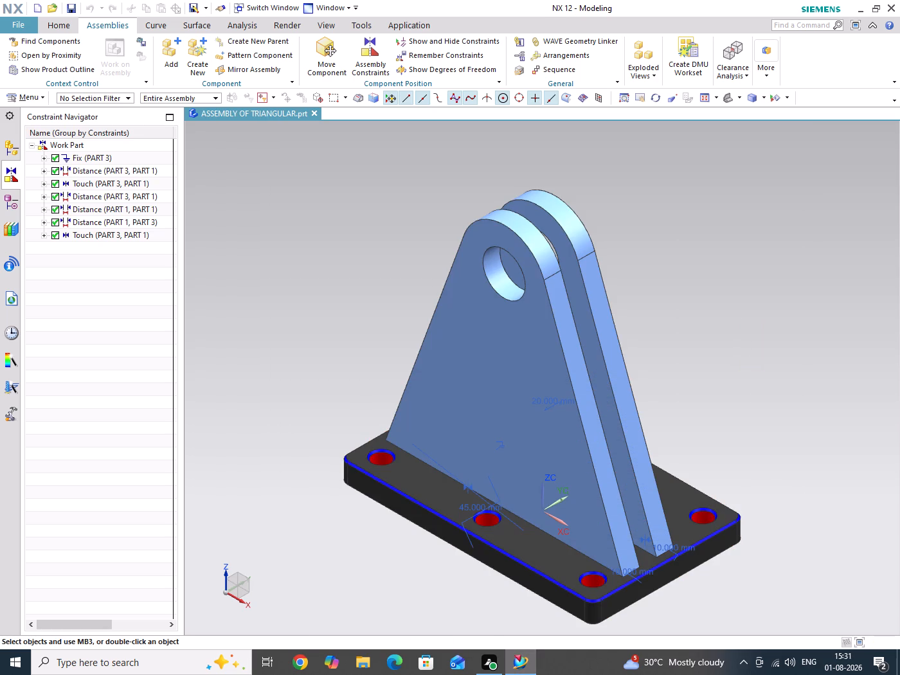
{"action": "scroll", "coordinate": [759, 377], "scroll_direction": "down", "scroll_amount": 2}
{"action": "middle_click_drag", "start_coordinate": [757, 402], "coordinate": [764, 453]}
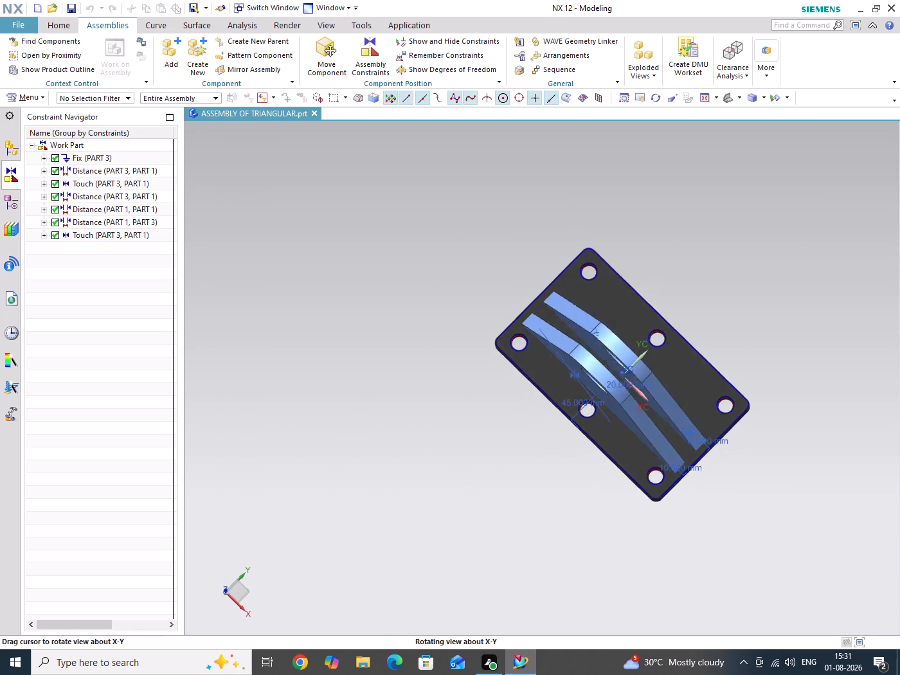
Examine the position of both PART 1 plates on PART 3 from above and at an angle.
{"action": "middle_click_drag", "start_coordinate": [764, 453], "coordinate": [706, 444]}
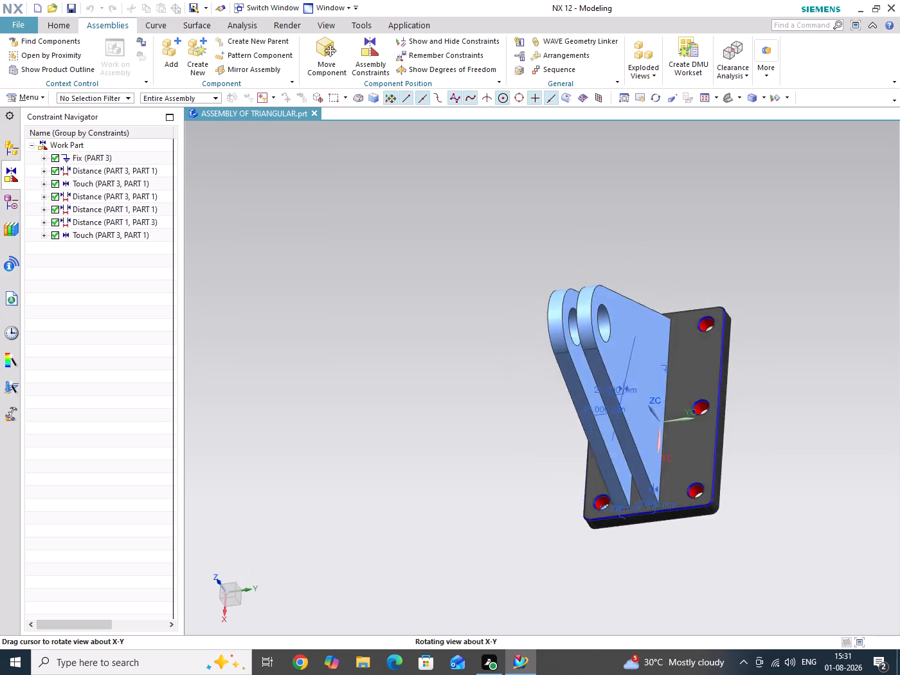
{"action": "middle_click_drag", "start_coordinate": [706, 444], "coordinate": [714, 461]}
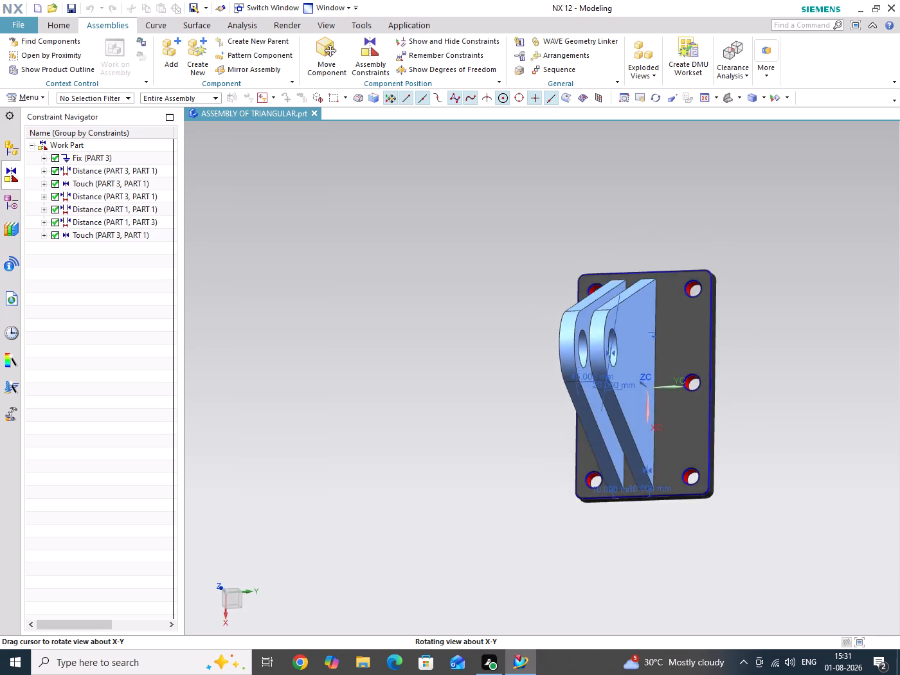
{"action": "middle_click_drag", "start_coordinate": [714, 461], "coordinate": [726, 473]}
{"action": "scroll", "coordinate": [627, 384], "scroll_direction": "up", "scroll_amount": 3}
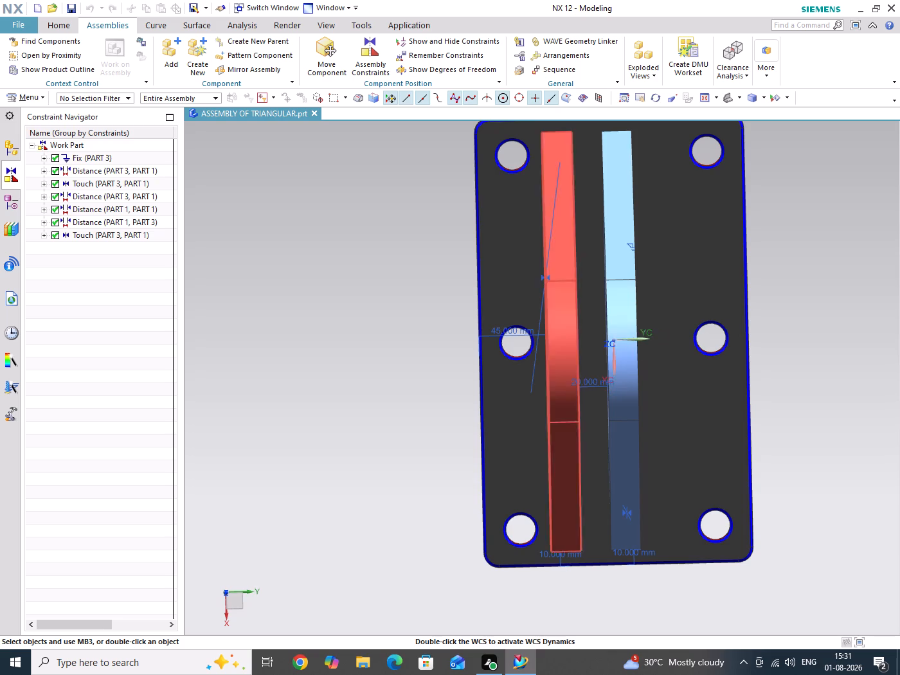
{"action": "scroll", "coordinate": [683, 467], "scroll_direction": "down", "scroll_amount": 3}
{"action": "scroll", "coordinate": [708, 415], "scroll_direction": "up", "scroll_amount": 2}
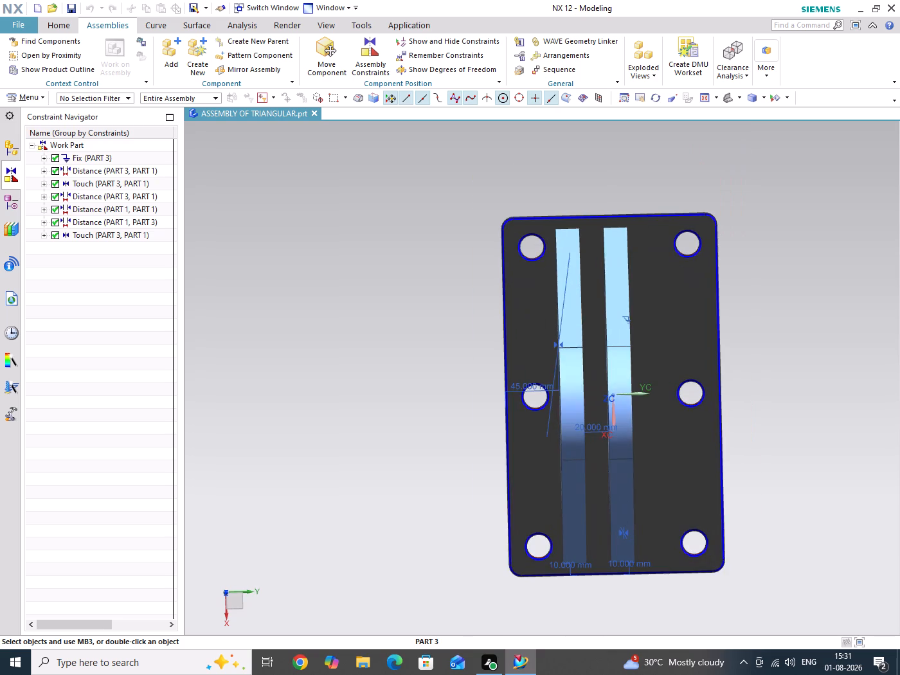
{"action": "middle_click_drag", "start_coordinate": [732, 444], "coordinate": [718, 418]}
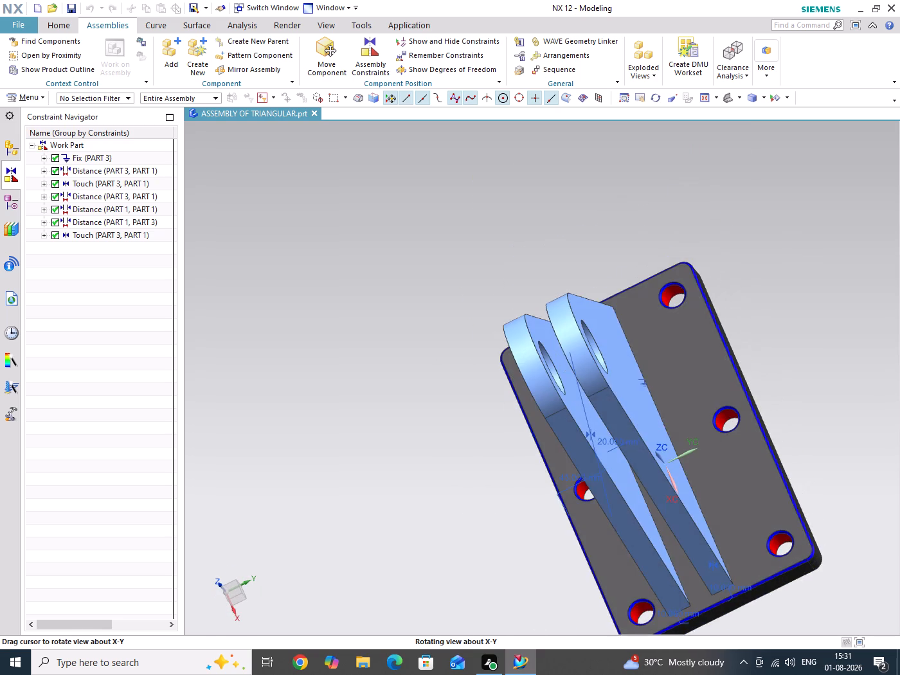
{"action": "middle_click_drag", "start_coordinate": [718, 418], "coordinate": [719, 417]}
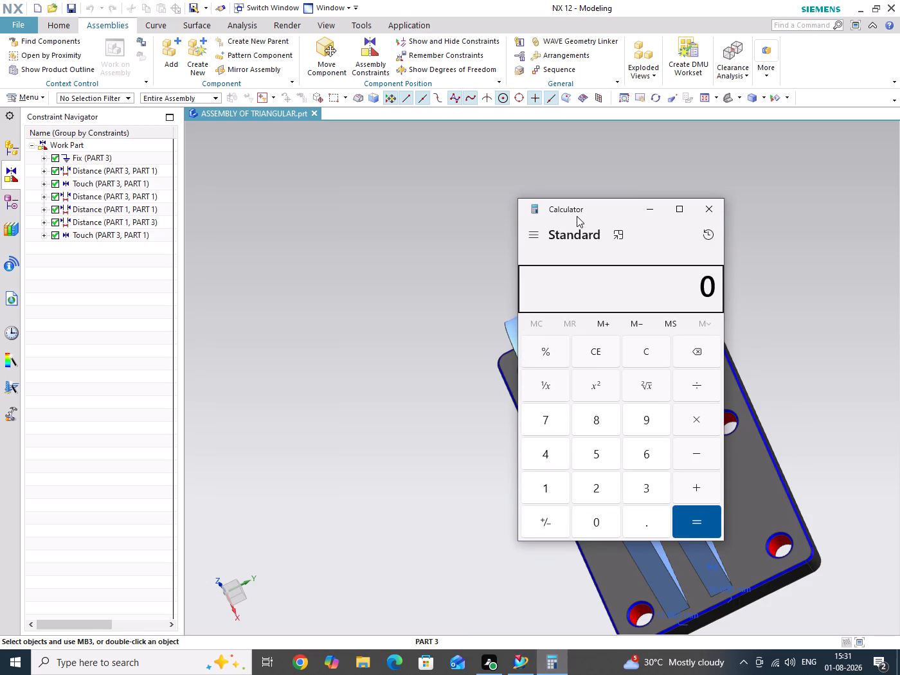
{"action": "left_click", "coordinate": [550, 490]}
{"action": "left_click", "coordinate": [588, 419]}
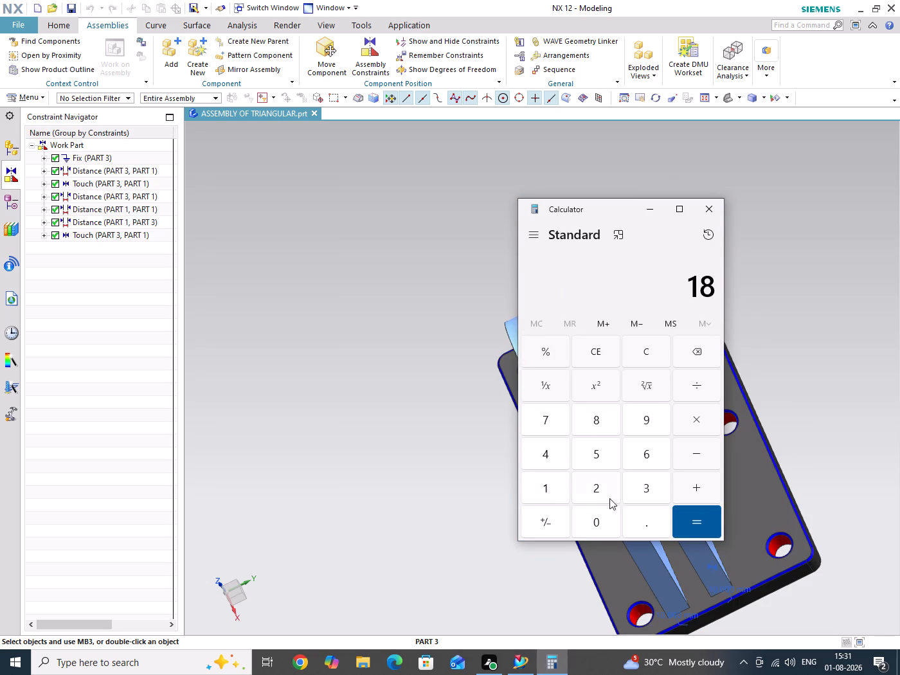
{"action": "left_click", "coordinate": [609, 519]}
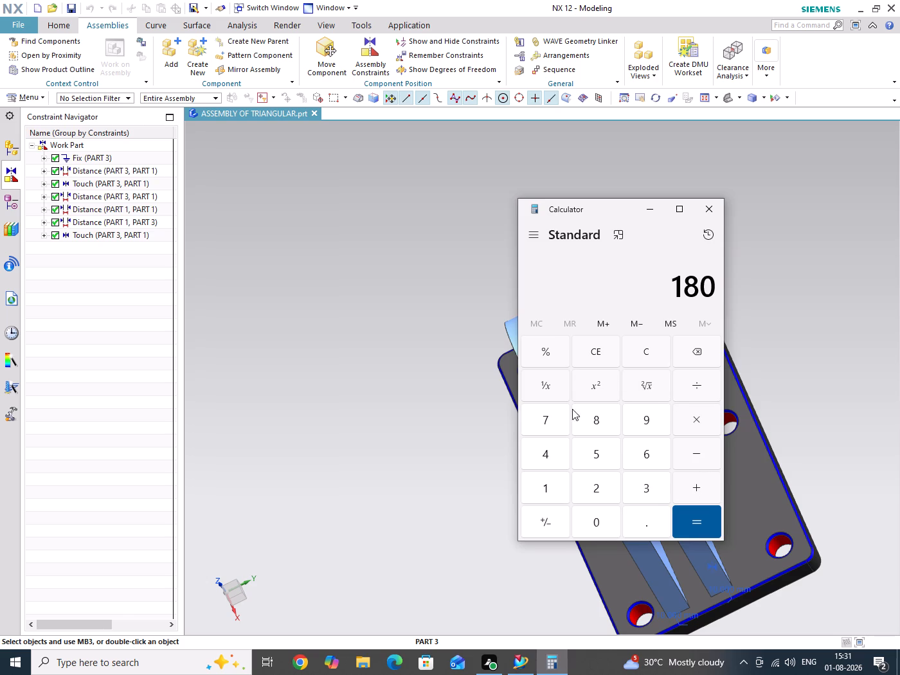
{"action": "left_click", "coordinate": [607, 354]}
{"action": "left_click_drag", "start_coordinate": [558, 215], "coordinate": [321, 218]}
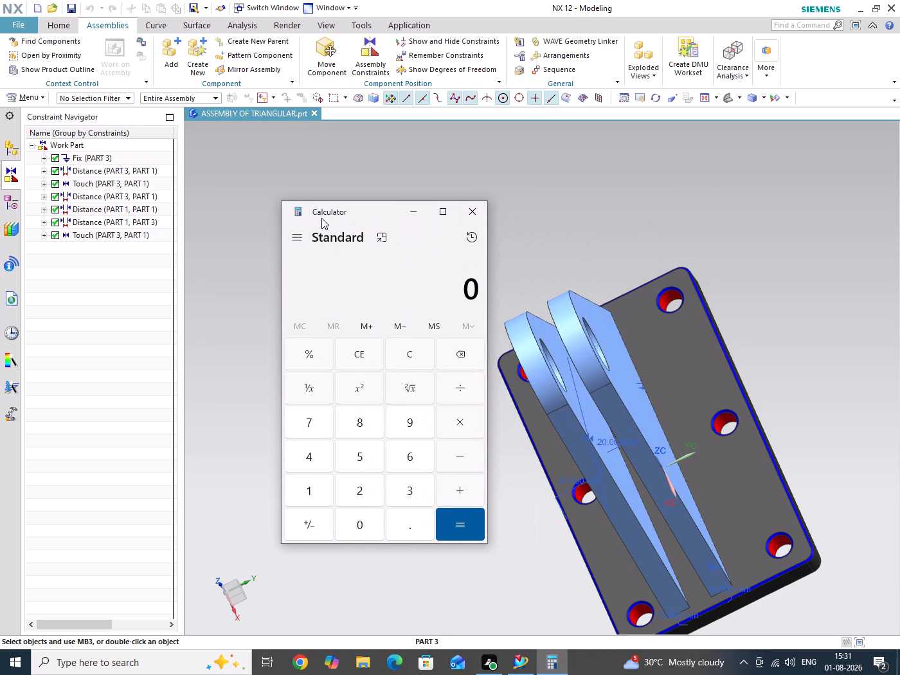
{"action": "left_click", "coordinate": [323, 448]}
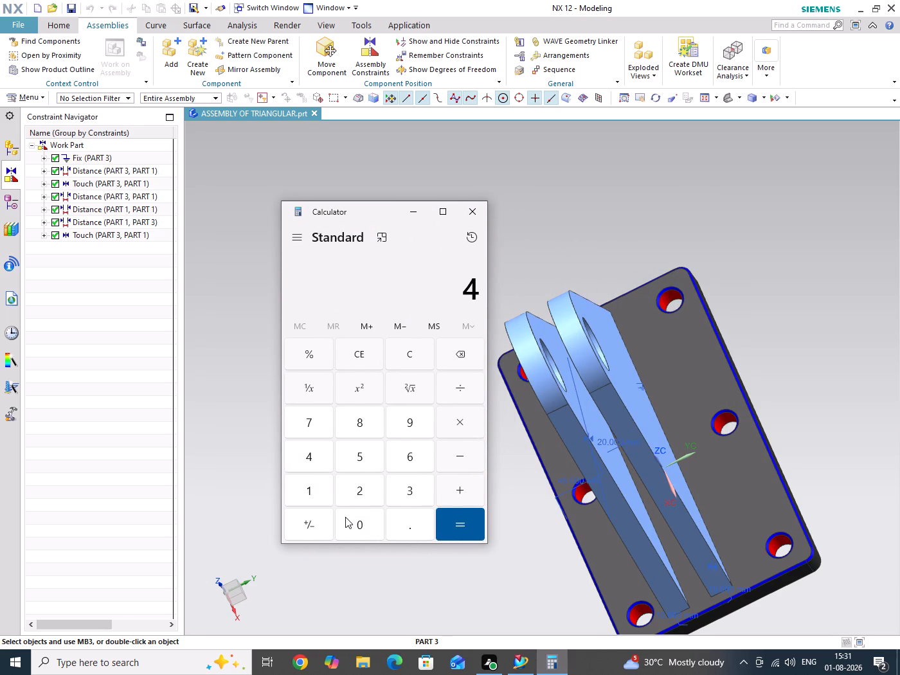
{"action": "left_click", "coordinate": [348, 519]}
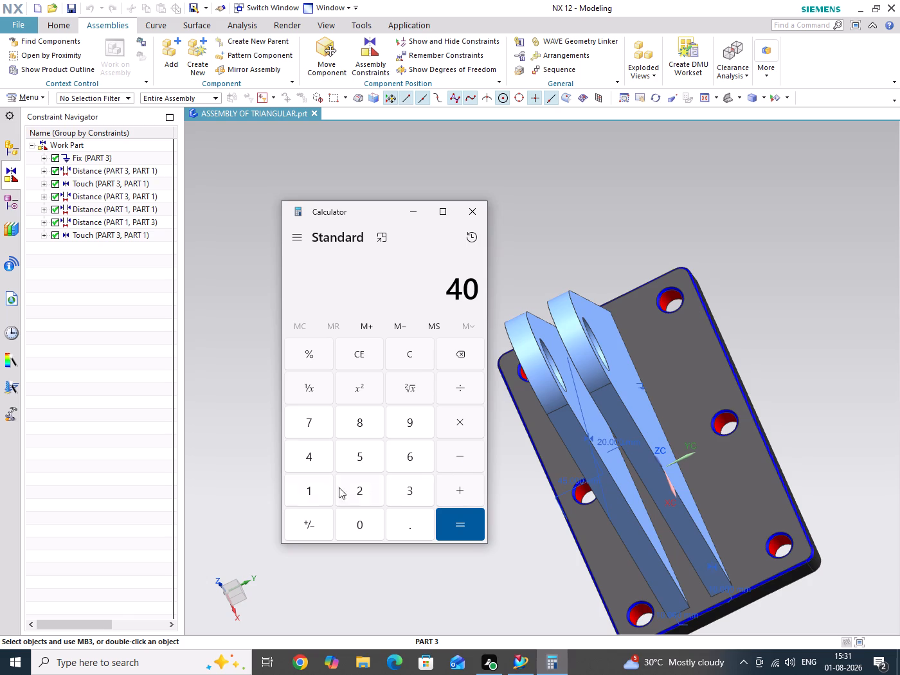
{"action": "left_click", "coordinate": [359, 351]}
Calculate 180 minus 60 in Calculator, then return to the assembly.
{"action": "left_click", "coordinate": [312, 491]}
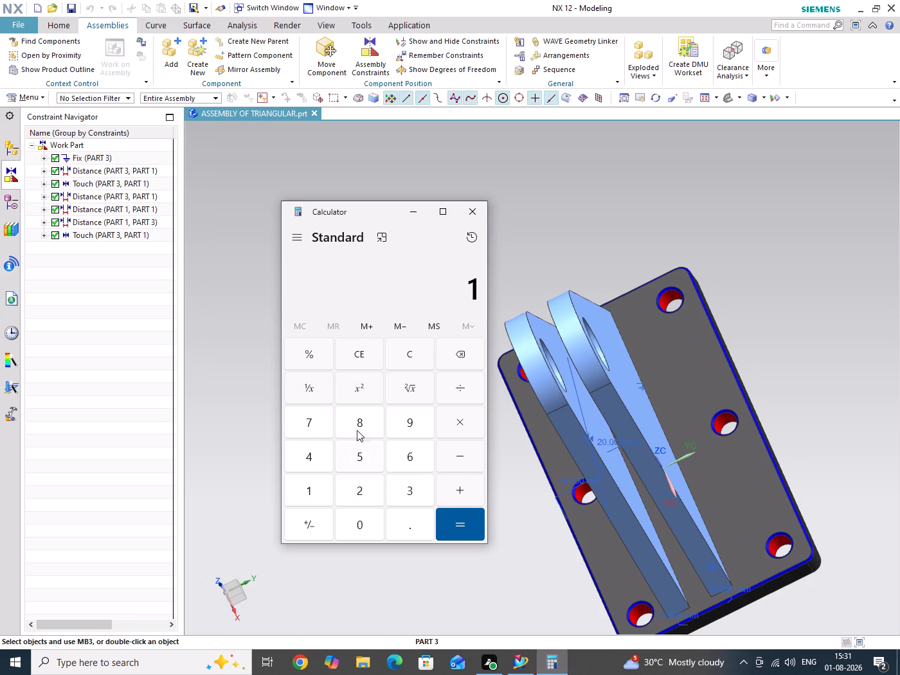
{"action": "left_click", "coordinate": [364, 411]}
{"action": "left_click", "coordinate": [369, 507]}
{"action": "left_click", "coordinate": [366, 535]}
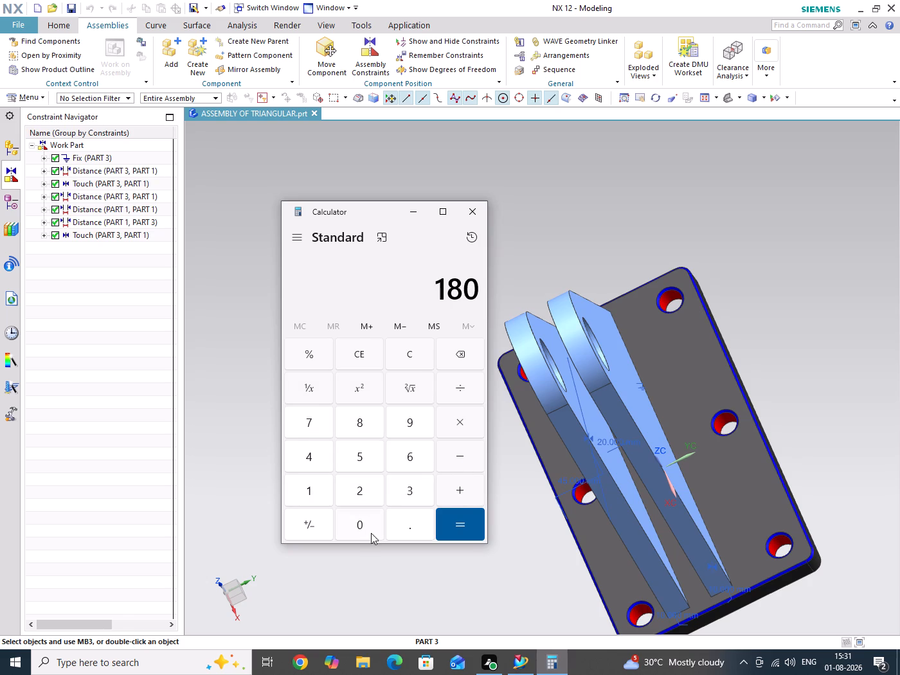
{"action": "left_click", "coordinate": [474, 449]}
{"action": "left_click", "coordinate": [455, 457]}
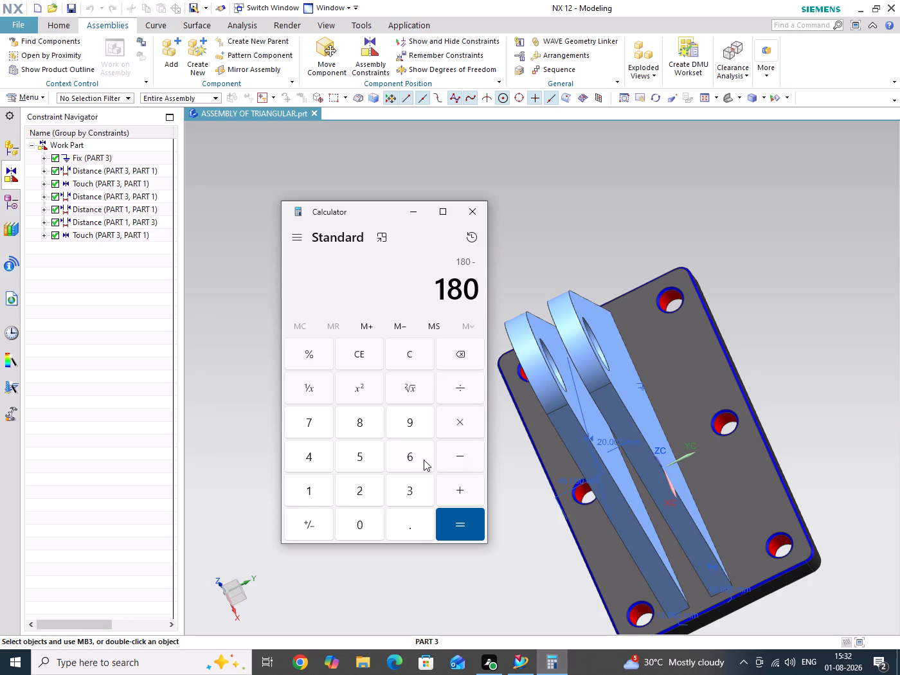
{"action": "left_click", "coordinate": [424, 460]}
{"action": "left_click", "coordinate": [341, 525]}
{"action": "left_click", "coordinate": [458, 530]}
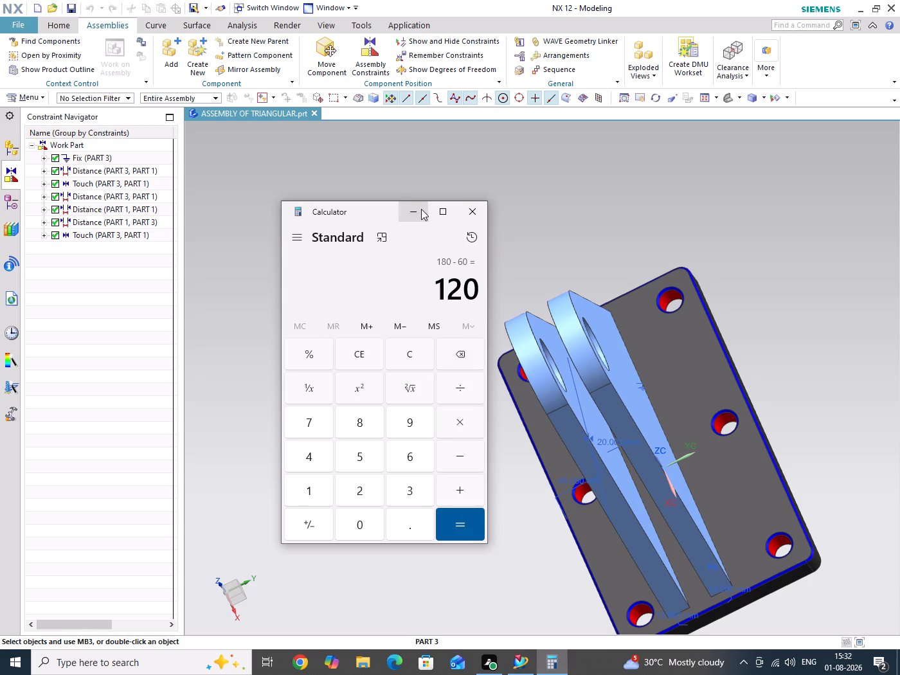
{"action": "left_click", "coordinate": [413, 212]}
Set the Distance constraint between the long side of PART 3 and the nearest PART 1 plate to 60 mm.
{"action": "scroll", "coordinate": [485, 356], "scroll_direction": "down", "scroll_amount": 2}
{"action": "middle_click_drag", "start_coordinate": [501, 413], "coordinate": [525, 386]}
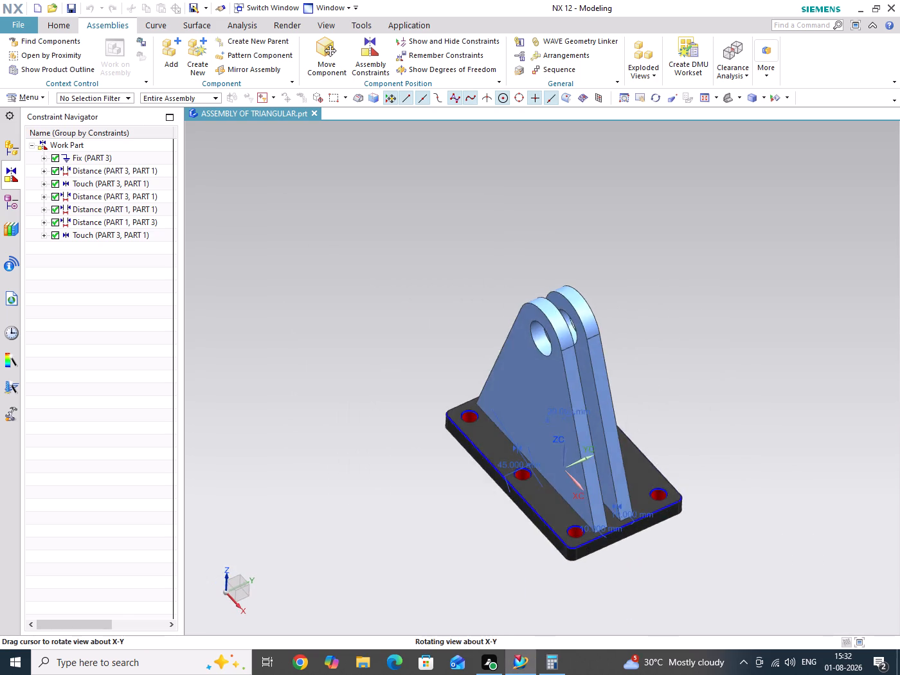
{"action": "middle_click_drag", "start_coordinate": [525, 386], "coordinate": [526, 387]}
{"action": "scroll", "coordinate": [521, 456], "scroll_direction": "up", "scroll_amount": 3}
{"action": "middle_click_drag", "start_coordinate": [523, 489], "coordinate": [507, 494]}
{"action": "scroll", "coordinate": [579, 507], "scroll_direction": "up", "scroll_amount": 2}
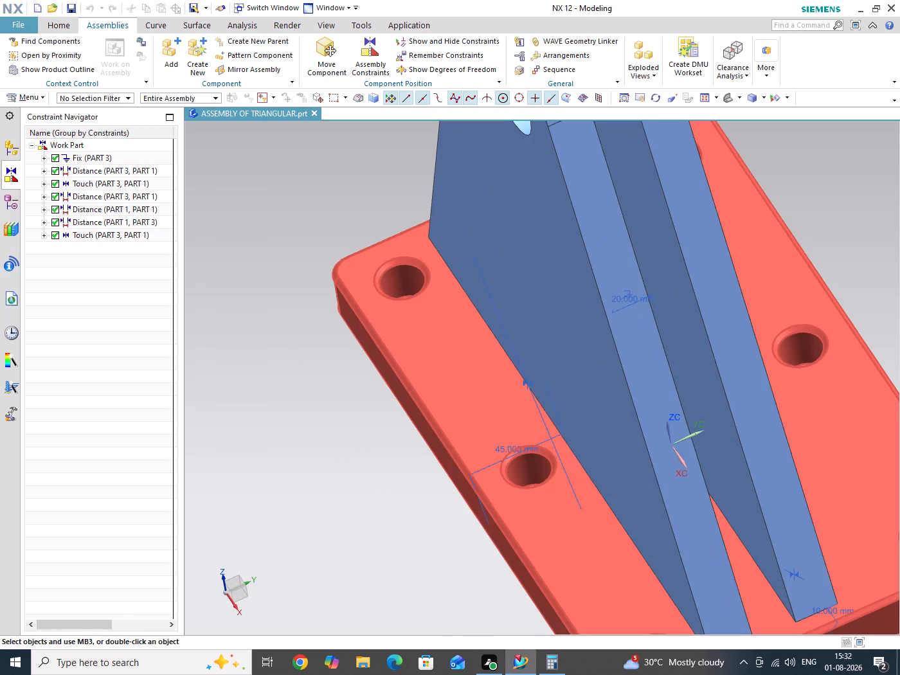
{"action": "double_click", "coordinate": [509, 452]}
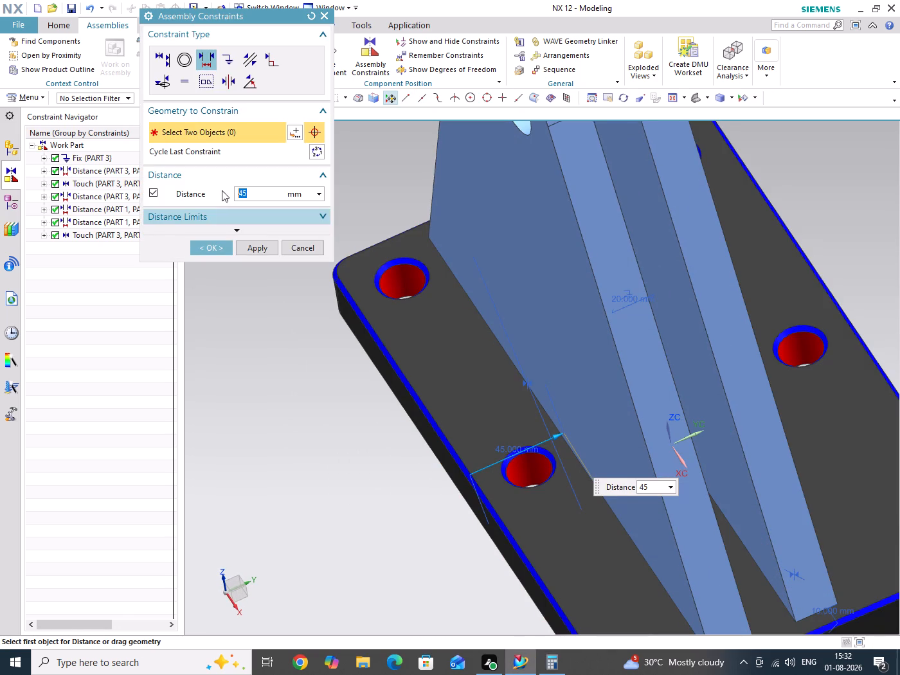
{"action": "type", "text": "60"}
{"action": "key", "text": "Return"}
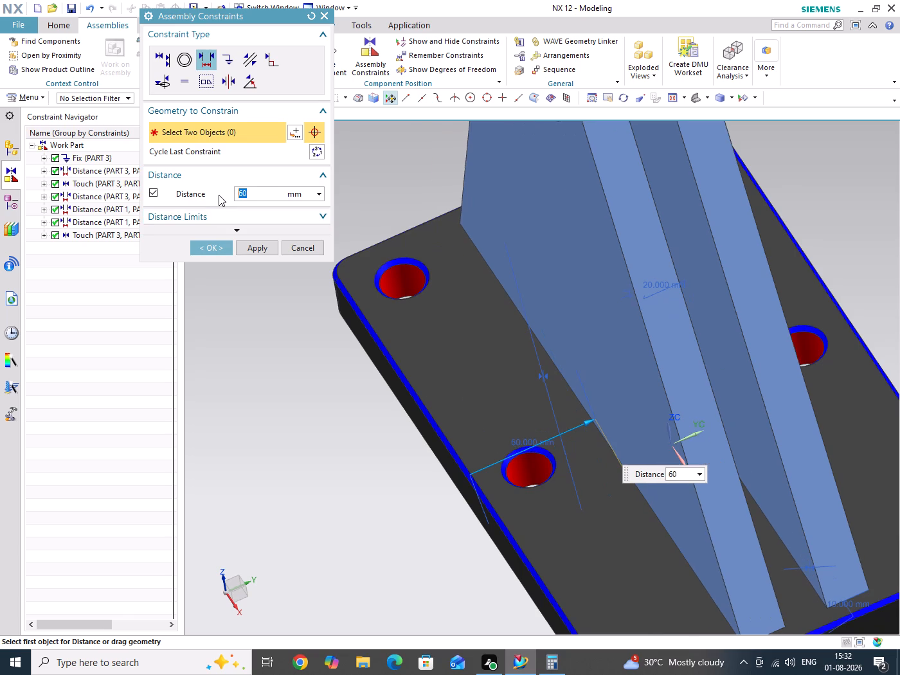
{"action": "left_click", "coordinate": [206, 246]}
Check the placement of both PART 1 plates on PART 3 in the top view and in an isometric view.
{"action": "scroll", "coordinate": [413, 354], "scroll_direction": "down", "scroll_amount": 3}
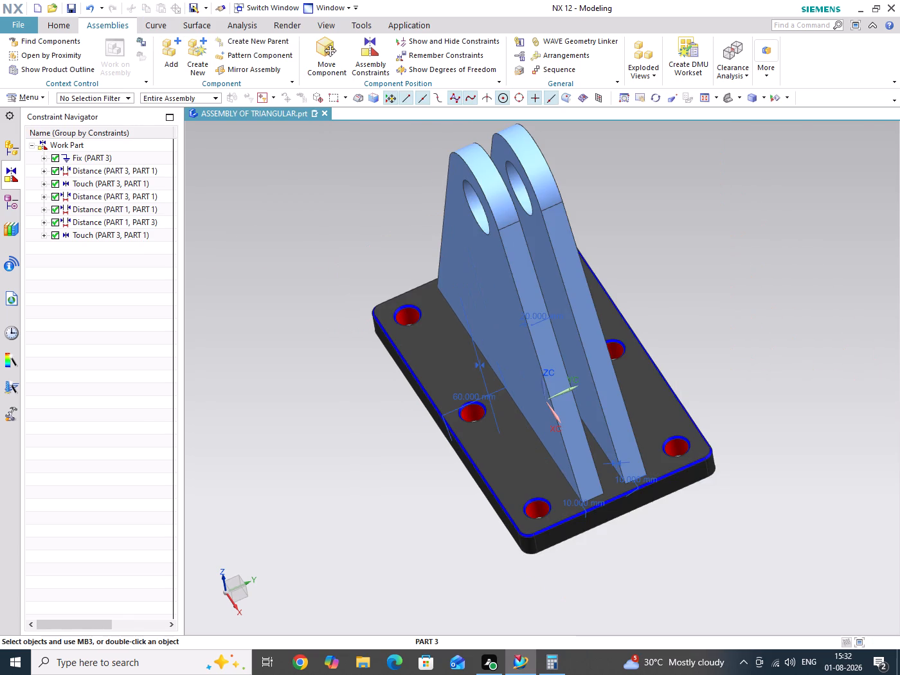
{"action": "left_click", "coordinate": [741, 94]}
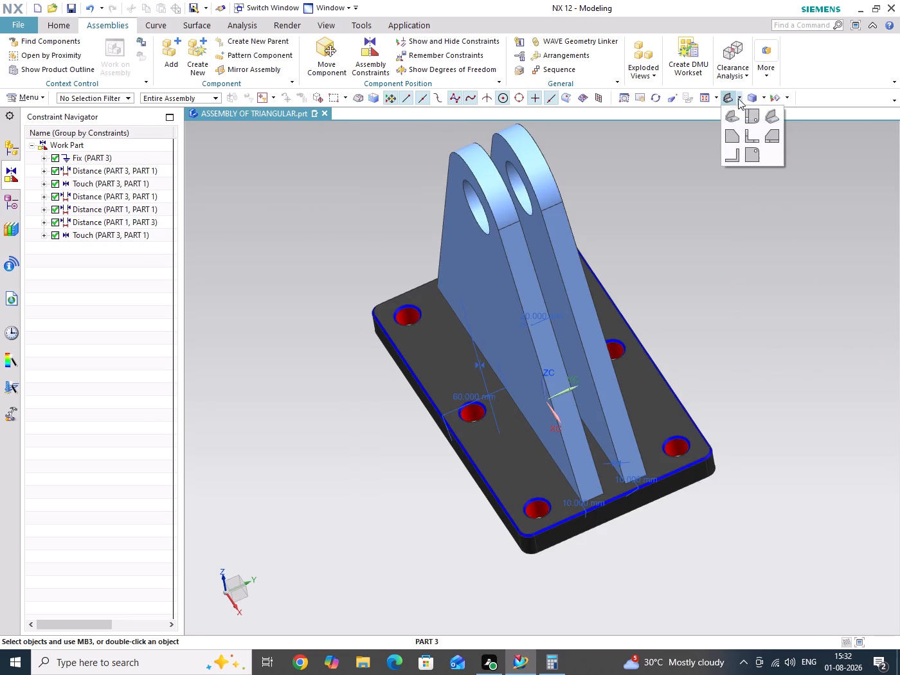
{"action": "left_click", "coordinate": [754, 120]}
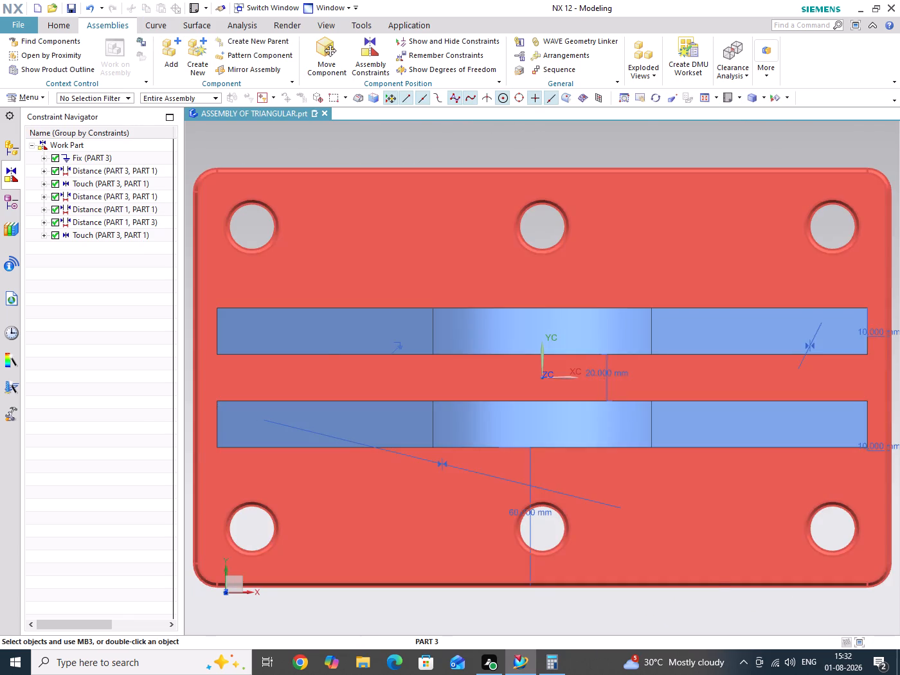
{"action": "scroll", "coordinate": [540, 290], "scroll_direction": "down", "scroll_amount": 3}
{"action": "left_click_drag", "start_coordinate": [831, 331], "coordinate": [838, 448]}
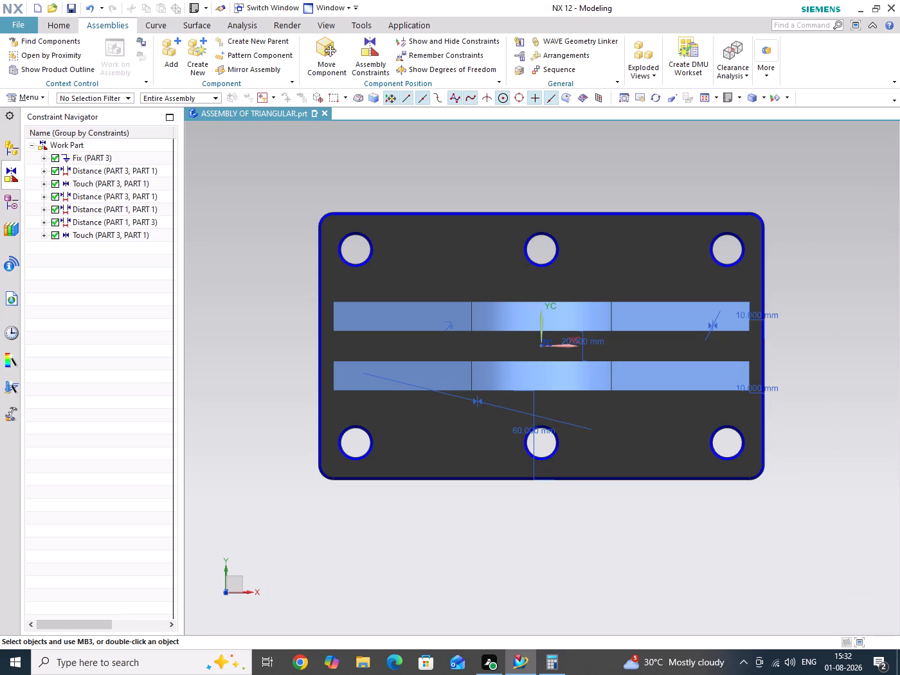
{"action": "left_click", "coordinate": [742, 98]}
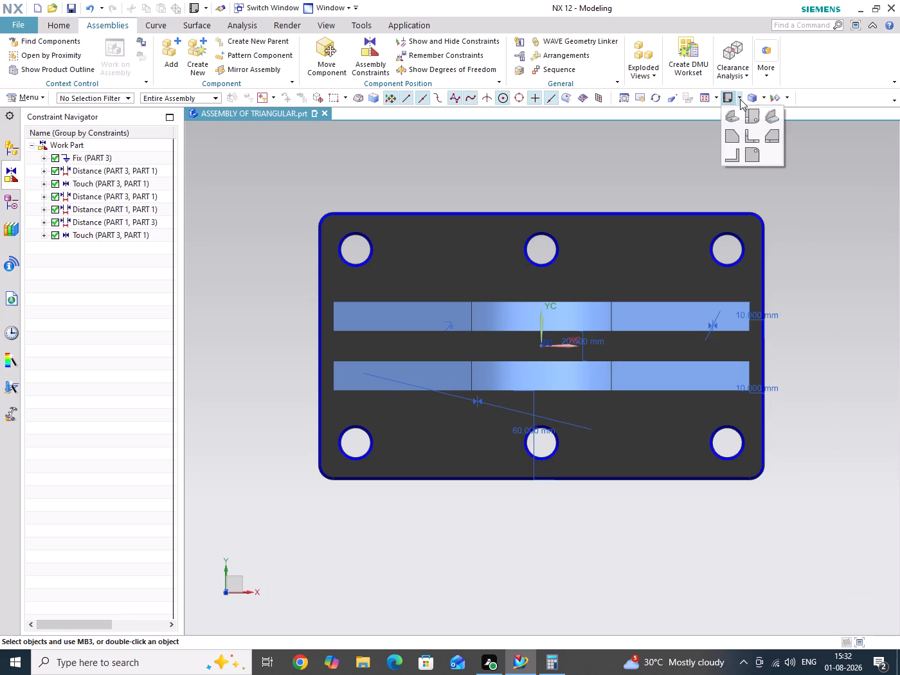
{"action": "left_click", "coordinate": [771, 118]}
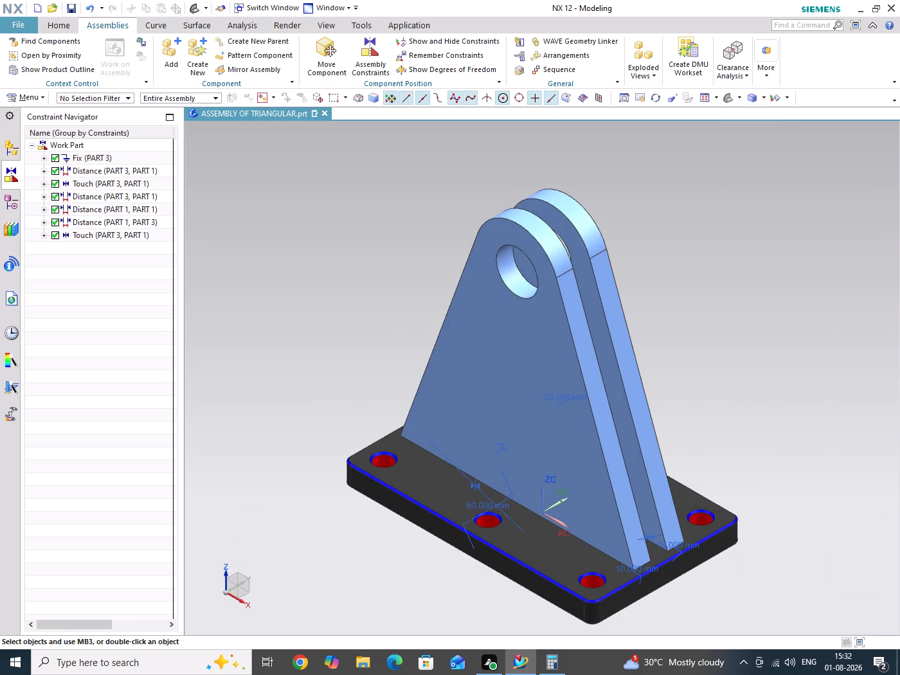
{"action": "left_click_drag", "start_coordinate": [762, 246], "coordinate": [780, 306]}
Load PART 4 from the TRIANGULAR folder as the next component to add to the assembly.
{"action": "left_click", "coordinate": [177, 52]}
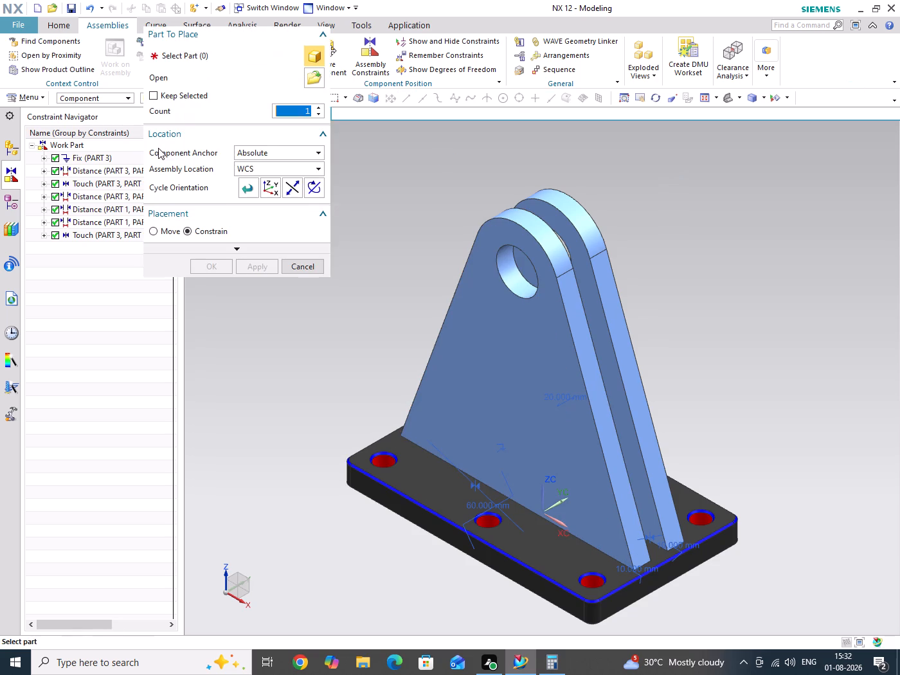
{"action": "left_click", "coordinate": [316, 78]}
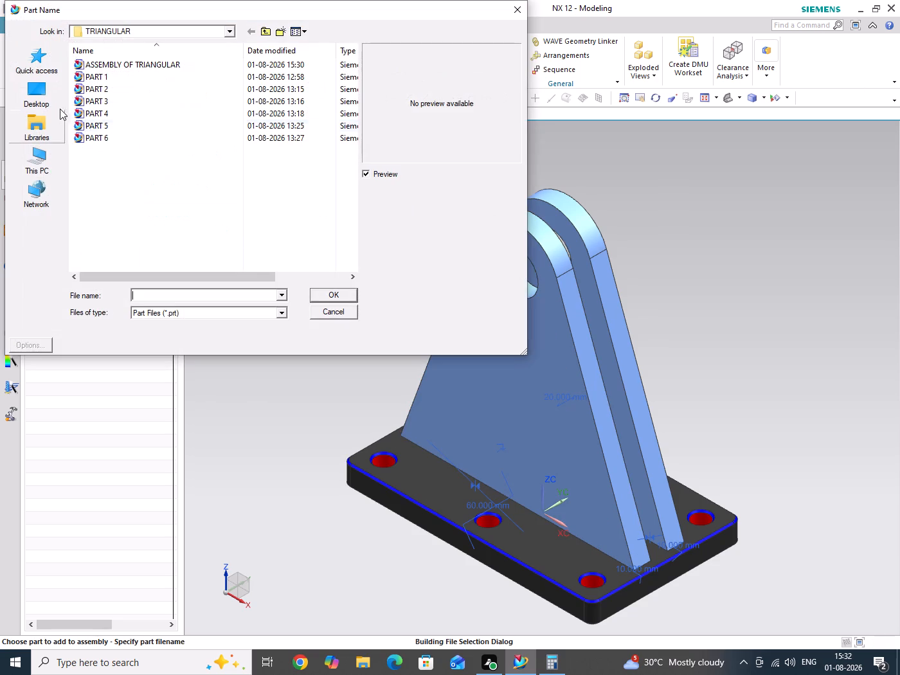
{"action": "left_click", "coordinate": [91, 100]}
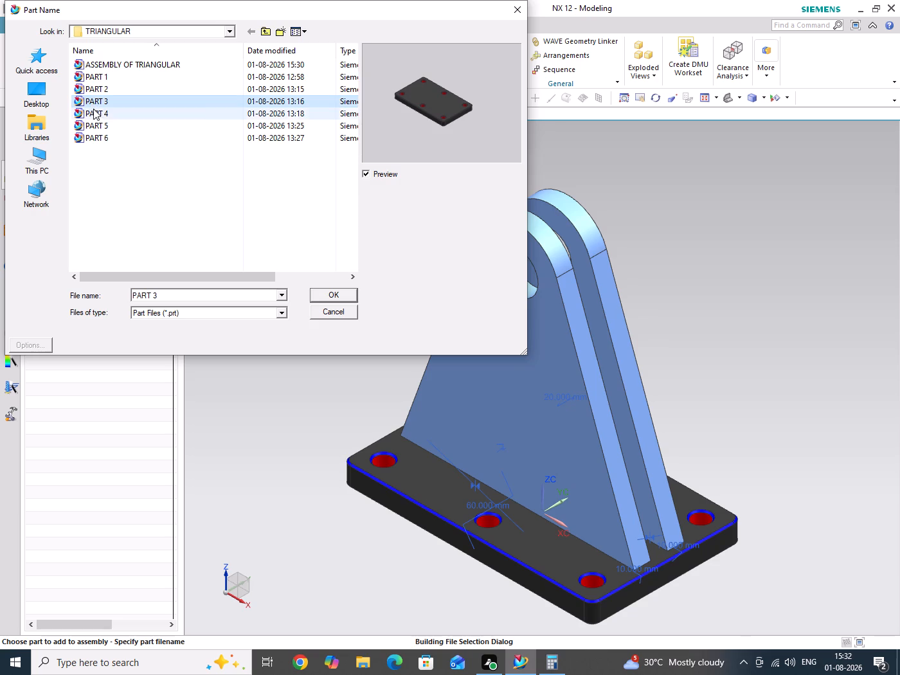
{"action": "left_click", "coordinate": [95, 114]}
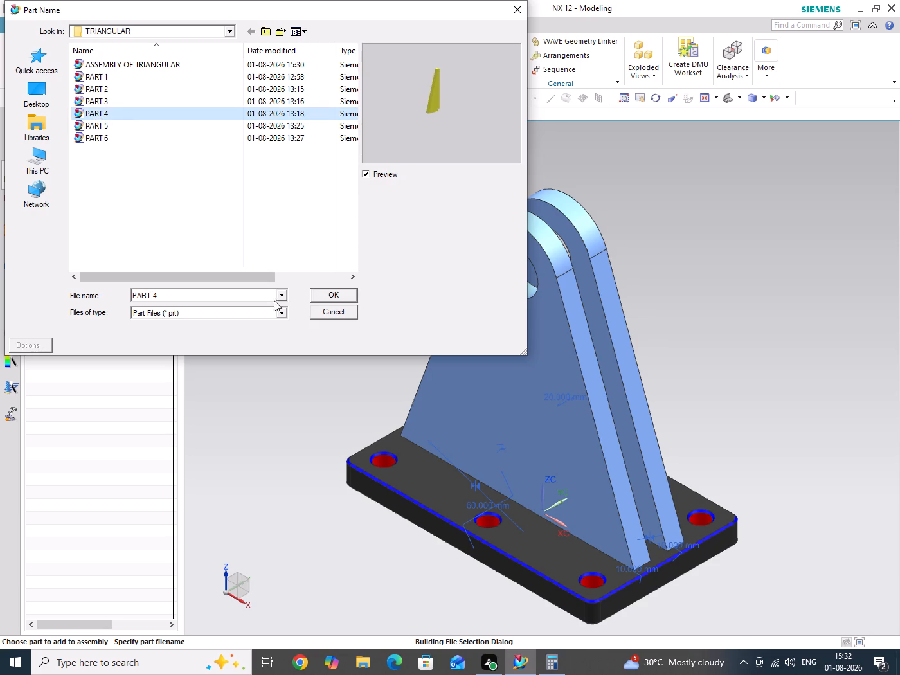
{"action": "left_click", "coordinate": [318, 293]}
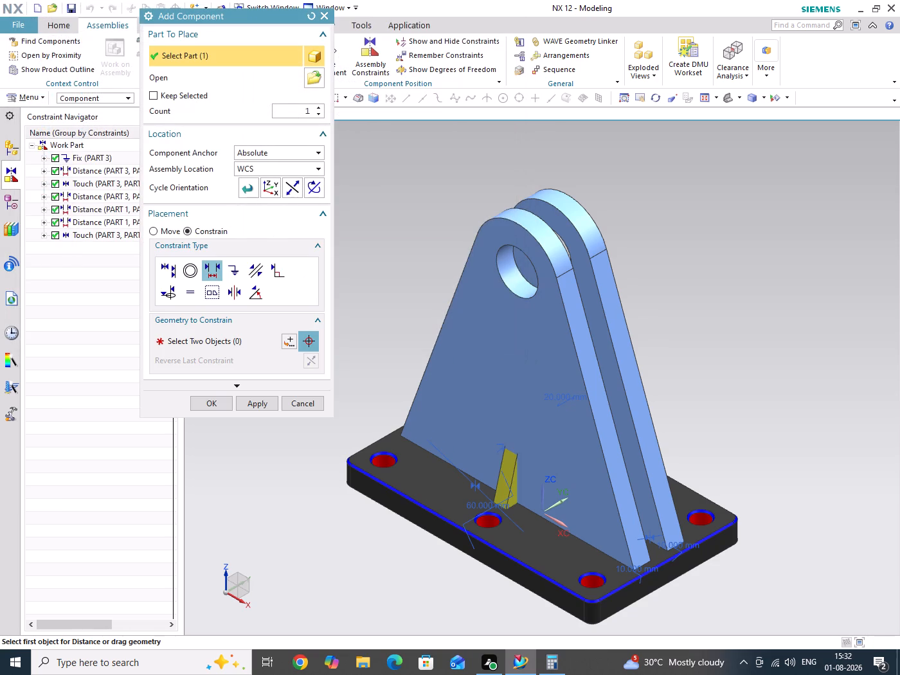
Move PART 4 out in front of the nearest PART 1 plate and raise it about 100 mm.
{"action": "left_click", "coordinate": [163, 231]}
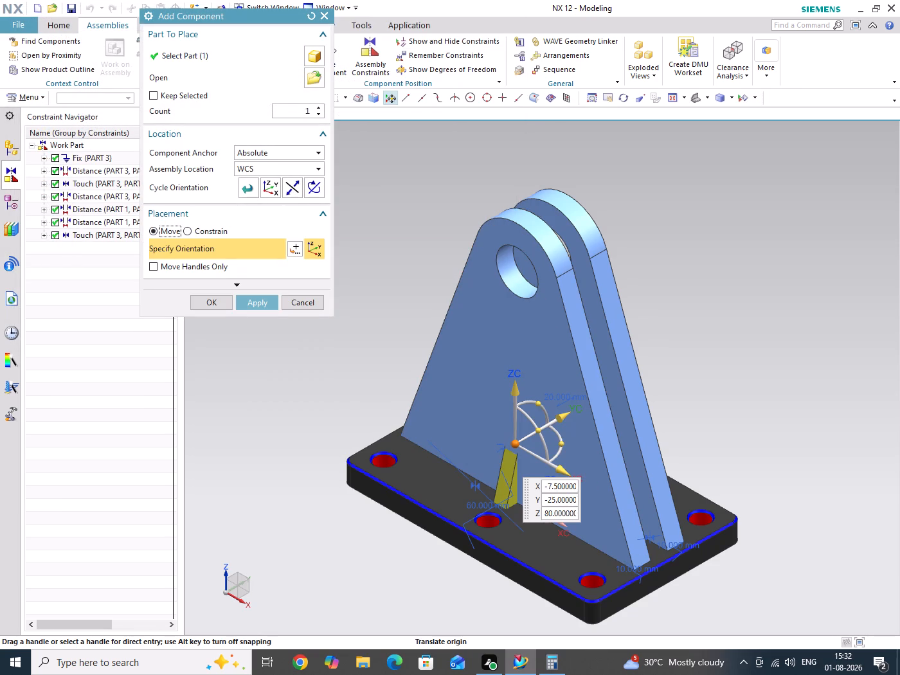
{"action": "left_click_drag", "start_coordinate": [571, 415], "coordinate": [474, 455]}
{"action": "left_click_drag", "start_coordinate": [440, 436], "coordinate": [432, 345]}
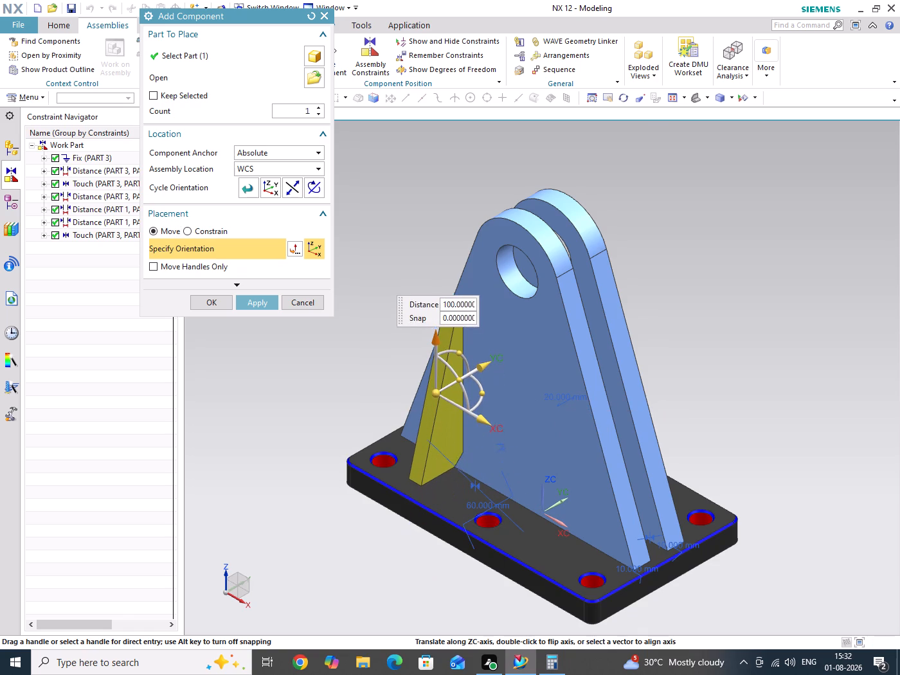
{"action": "left_click_drag", "start_coordinate": [432, 345], "coordinate": [432, 343]}
Add a Touch constraint between the outer face of the nearest PART 1 plate and the back face of PART 4.
{"action": "left_click", "coordinate": [196, 230]}
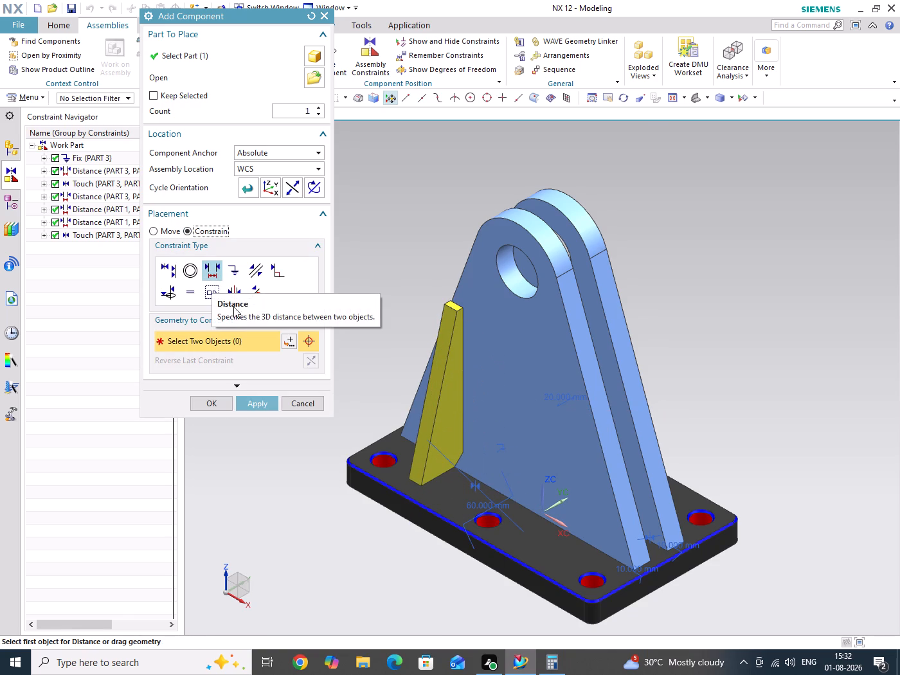
{"action": "scroll", "coordinate": [652, 594], "scroll_direction": "up", "scroll_amount": 3}
{"action": "scroll", "coordinate": [693, 458], "scroll_direction": "down", "scroll_amount": 2}
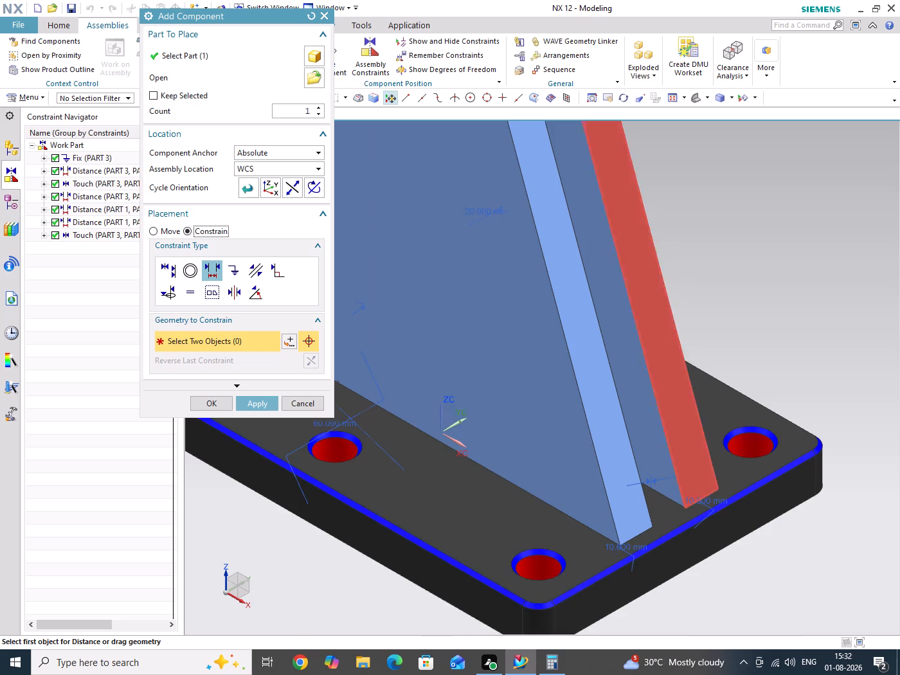
{"action": "scroll", "coordinate": [693, 458], "scroll_direction": "down", "scroll_amount": 1}
{"action": "scroll", "coordinate": [688, 512], "scroll_direction": "down", "scroll_amount": 3}
{"action": "middle_click_drag", "start_coordinate": [429, 437], "coordinate": [413, 455]}
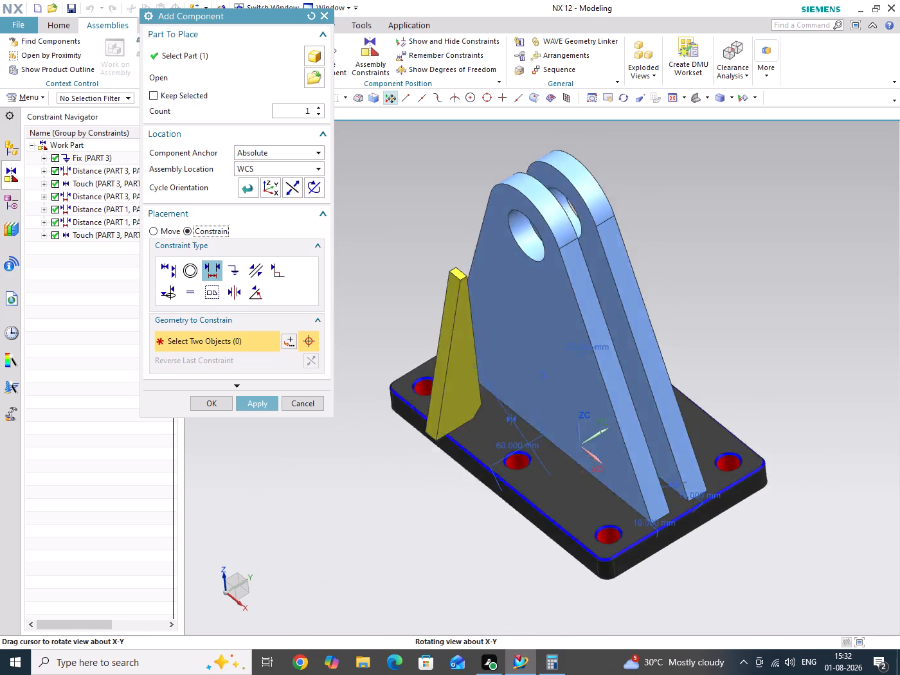
{"action": "middle_click_drag", "start_coordinate": [413, 455], "coordinate": [405, 472]}
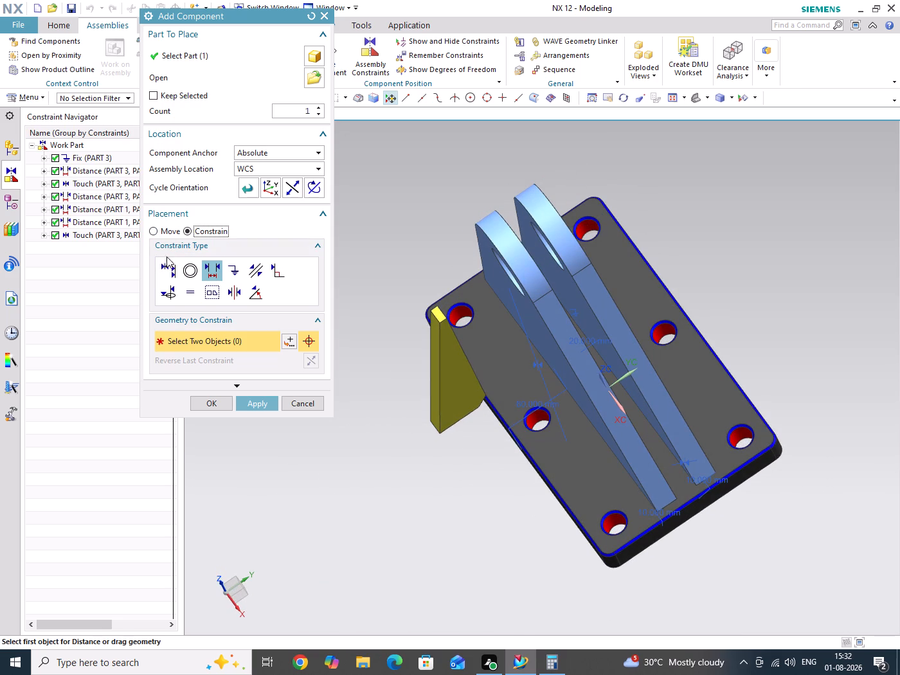
{"action": "left_click", "coordinate": [169, 269]}
{"action": "left_click", "coordinate": [537, 336]}
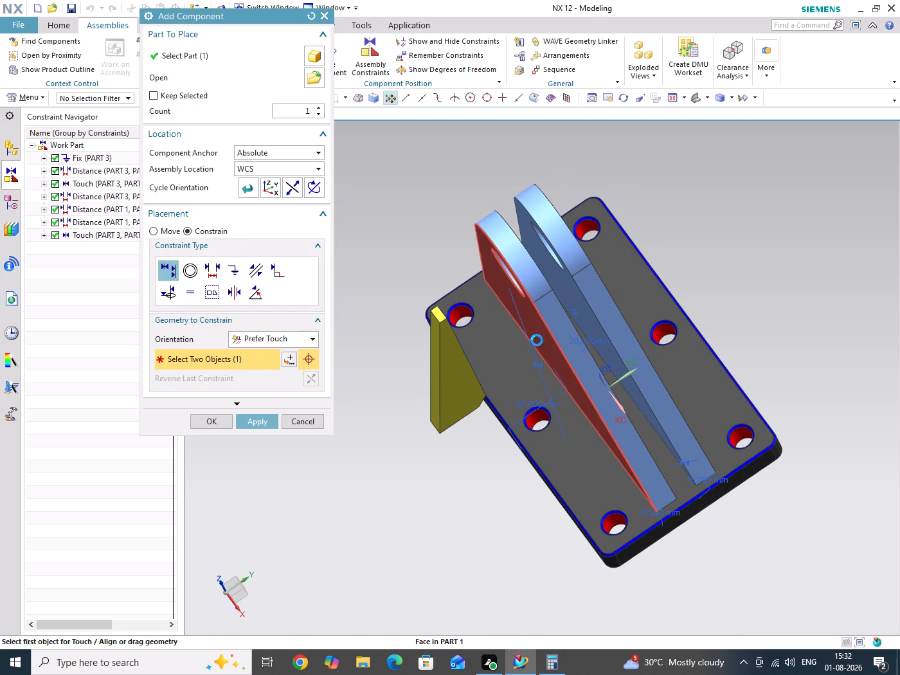
{"action": "middle_click_drag", "start_coordinate": [521, 410], "coordinate": [497, 422]}
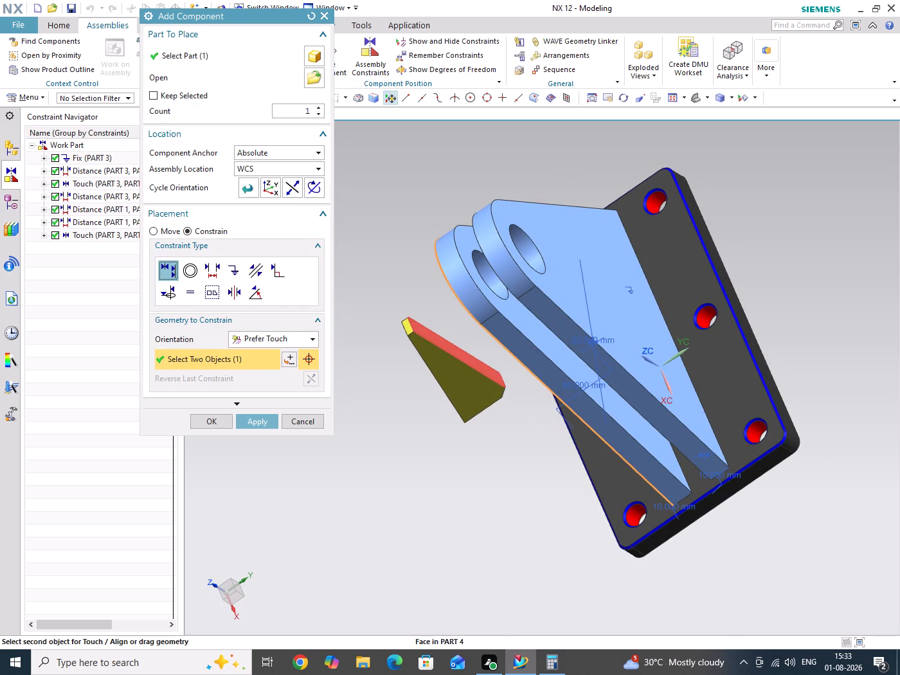
{"action": "left_click", "coordinate": [488, 373]}
Add a Touch constraint between the bottom face of PART 4 and the top face of PART 3.
{"action": "middle_click_drag", "start_coordinate": [489, 410], "coordinate": [527, 337]}
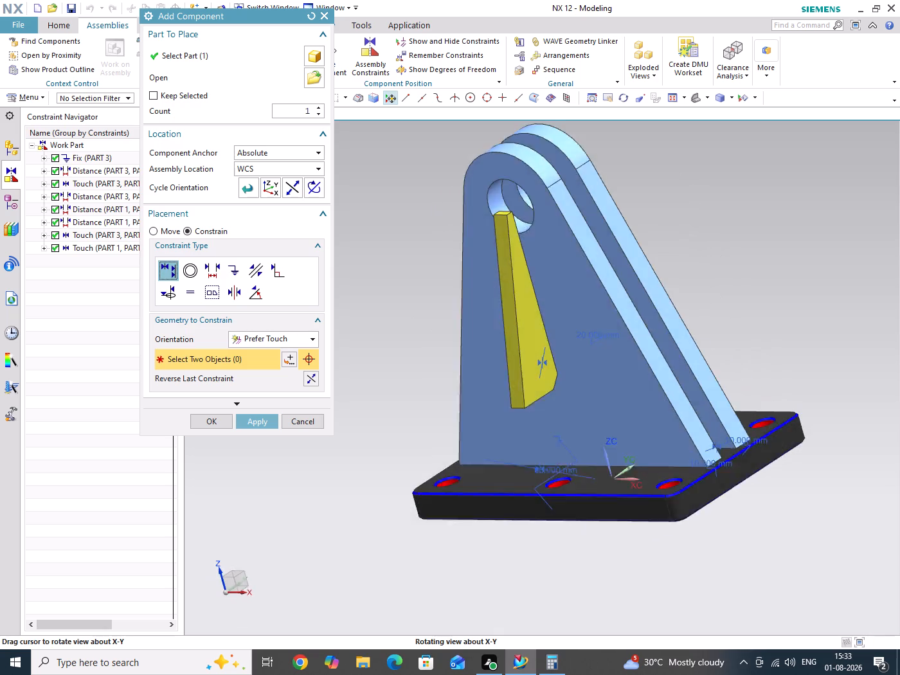
{"action": "middle_click_drag", "start_coordinate": [527, 337], "coordinate": [505, 301]}
{"action": "scroll", "coordinate": [536, 354], "scroll_direction": "up", "scroll_amount": 2}
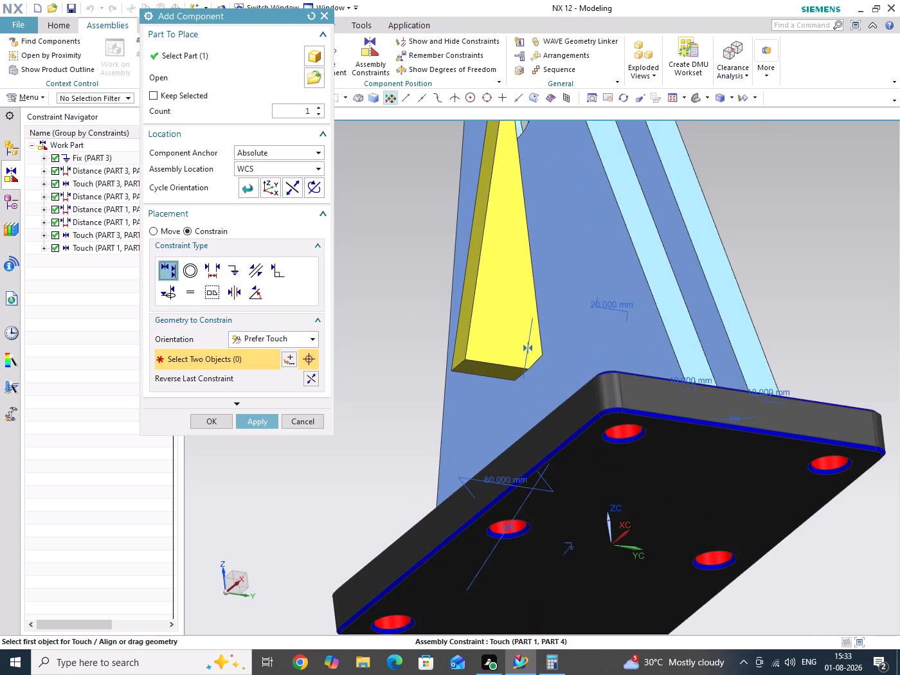
{"action": "scroll", "coordinate": [419, 405], "scroll_direction": "up", "scroll_amount": 5}
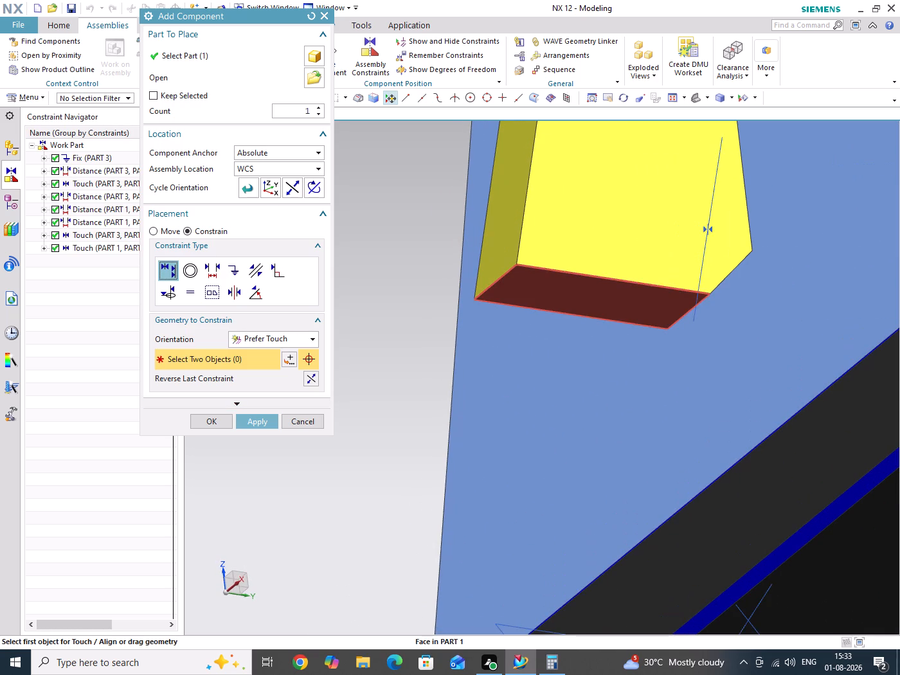
{"action": "left_click", "coordinate": [585, 294]}
{"action": "scroll", "coordinate": [657, 300], "scroll_direction": "down", "scroll_amount": 6}
{"action": "middle_click_drag", "start_coordinate": [710, 329], "coordinate": [717, 399]}
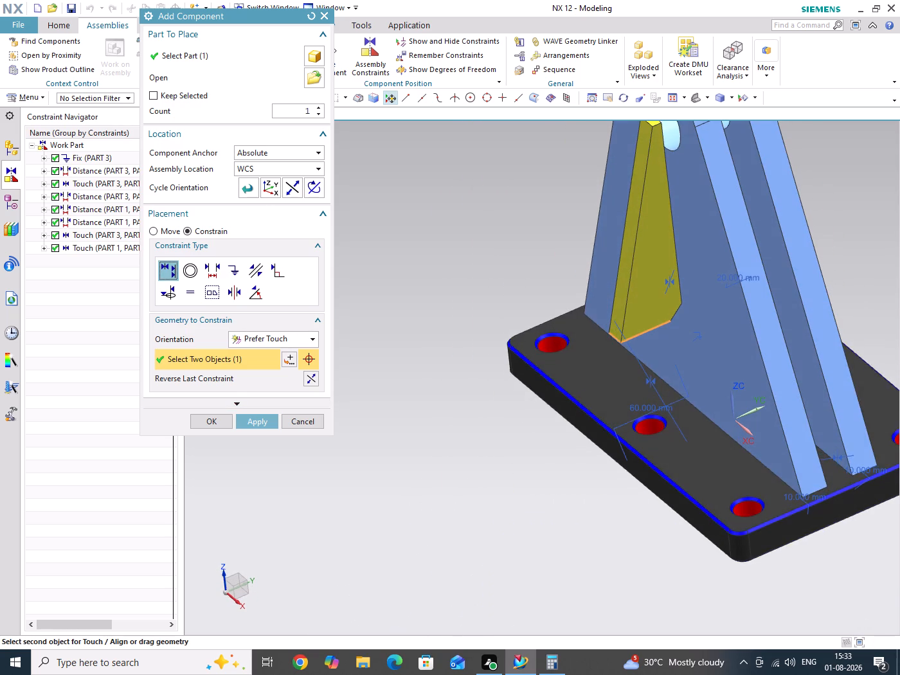
{"action": "left_click", "coordinate": [699, 465]}
In Calculator, subtract 110 and 40 from 300 and divide the remainder by 2, then return to the assembly.
{"action": "scroll", "coordinate": [554, 417], "scroll_direction": "down", "scroll_amount": 2}
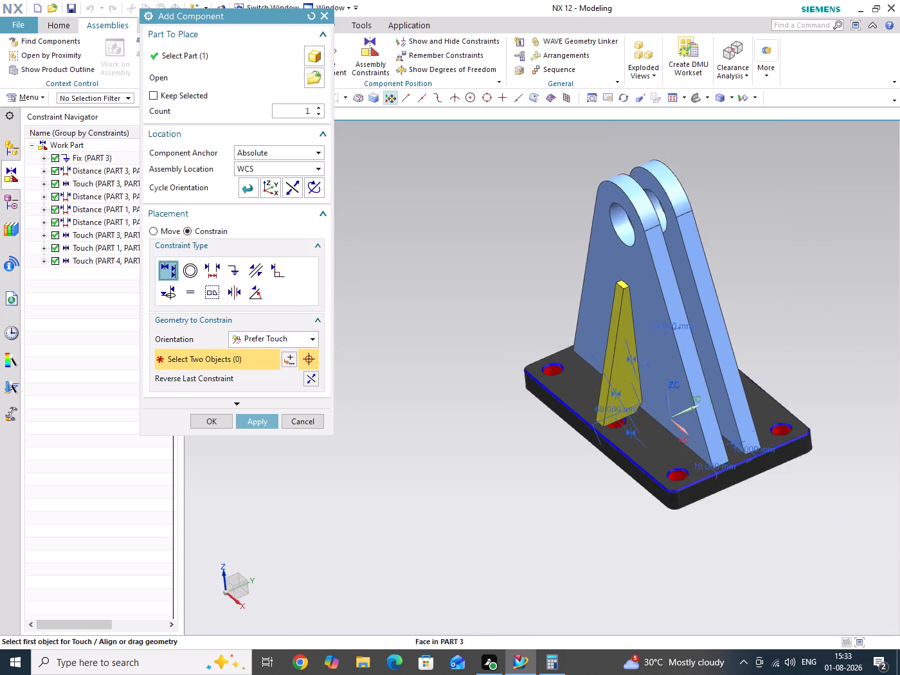
{"action": "scroll", "coordinate": [554, 417], "scroll_direction": "down", "scroll_amount": 1}
{"action": "scroll", "coordinate": [723, 472], "scroll_direction": "up", "scroll_amount": 3}
{"action": "middle_click_drag", "start_coordinate": [723, 474], "coordinate": [751, 472]}
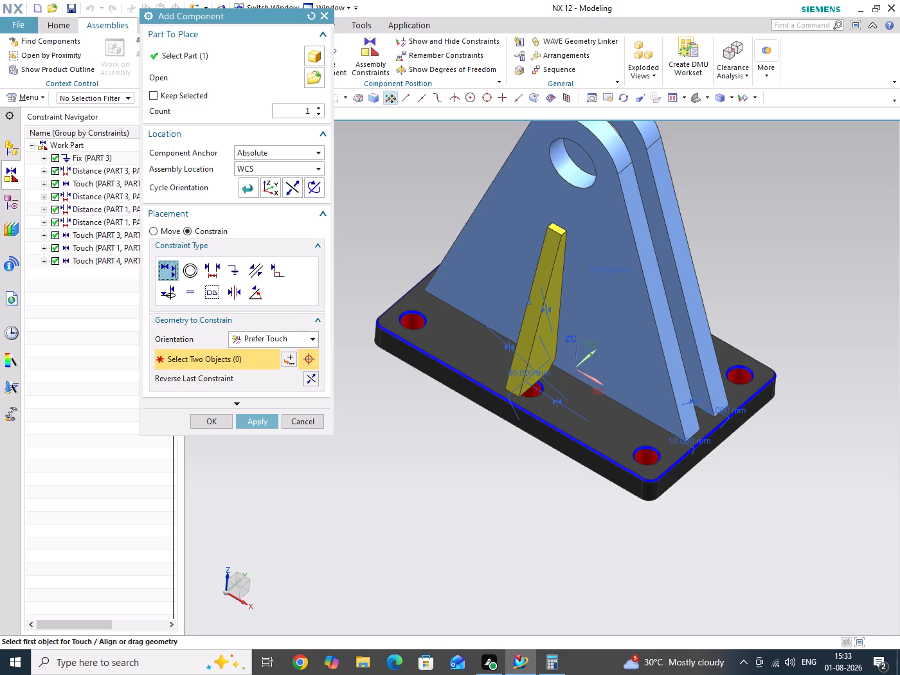
{"action": "left_click", "coordinate": [554, 658]}
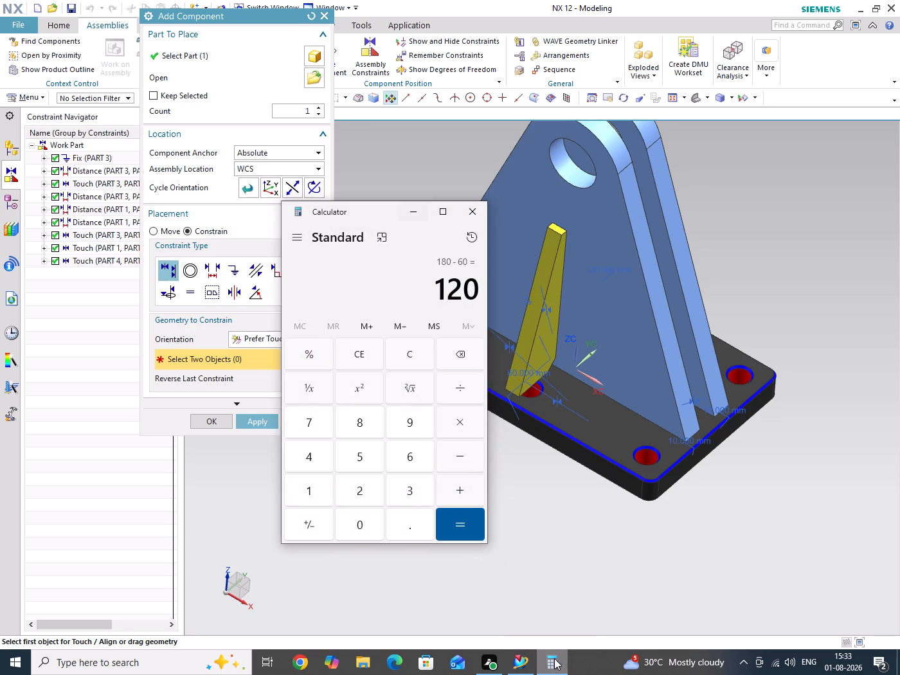
{"action": "left_click", "coordinate": [353, 355]}
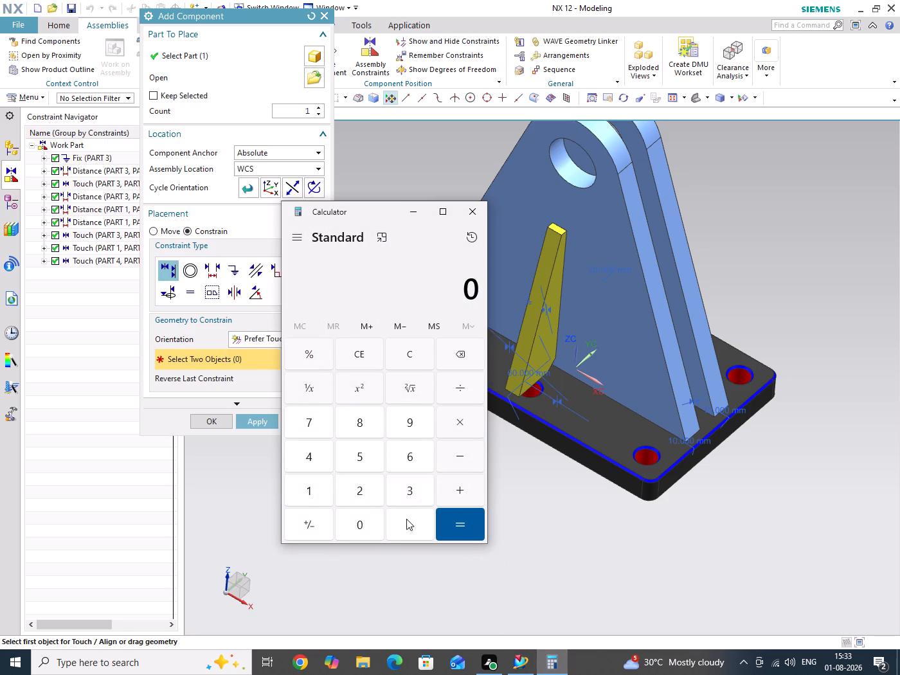
{"action": "left_click", "coordinate": [413, 491]}
{"action": "double_click", "coordinate": [367, 528]}
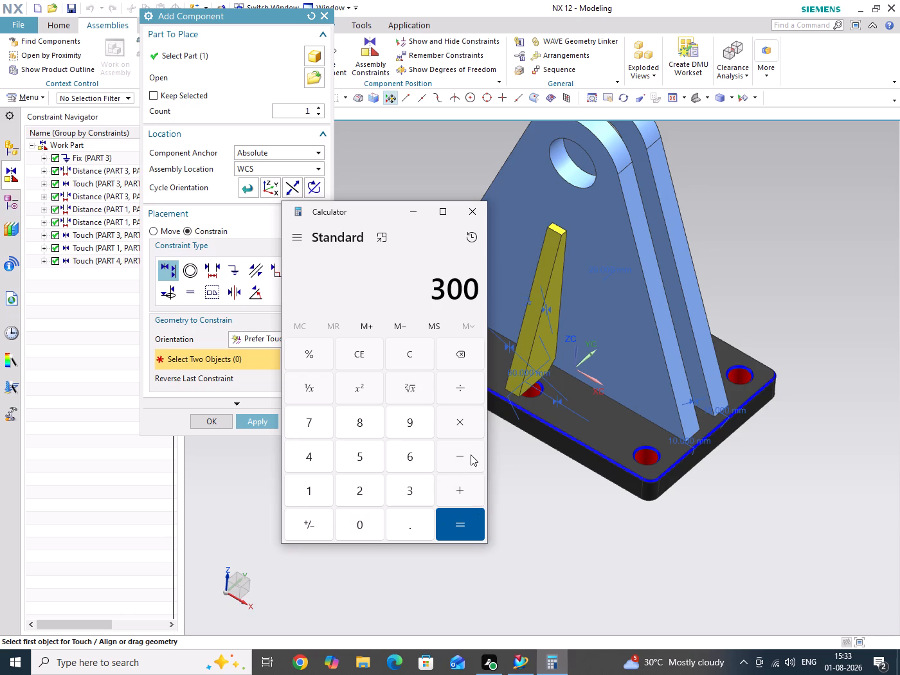
{"action": "left_click", "coordinate": [471, 455]}
{"action": "double_click", "coordinate": [312, 498]}
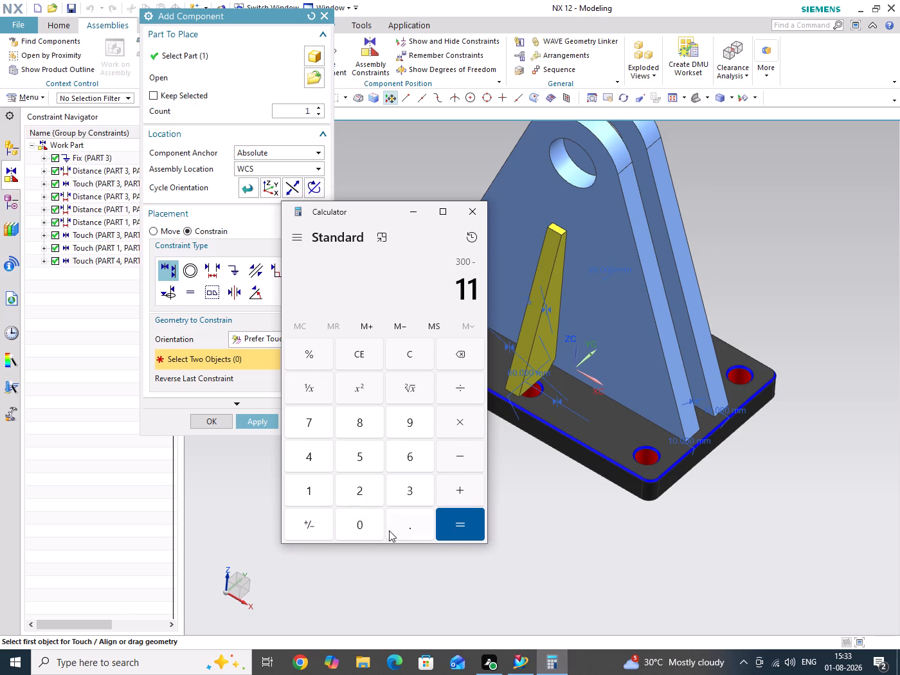
{"action": "left_click", "coordinate": [369, 528]}
{"action": "left_click", "coordinate": [444, 529]}
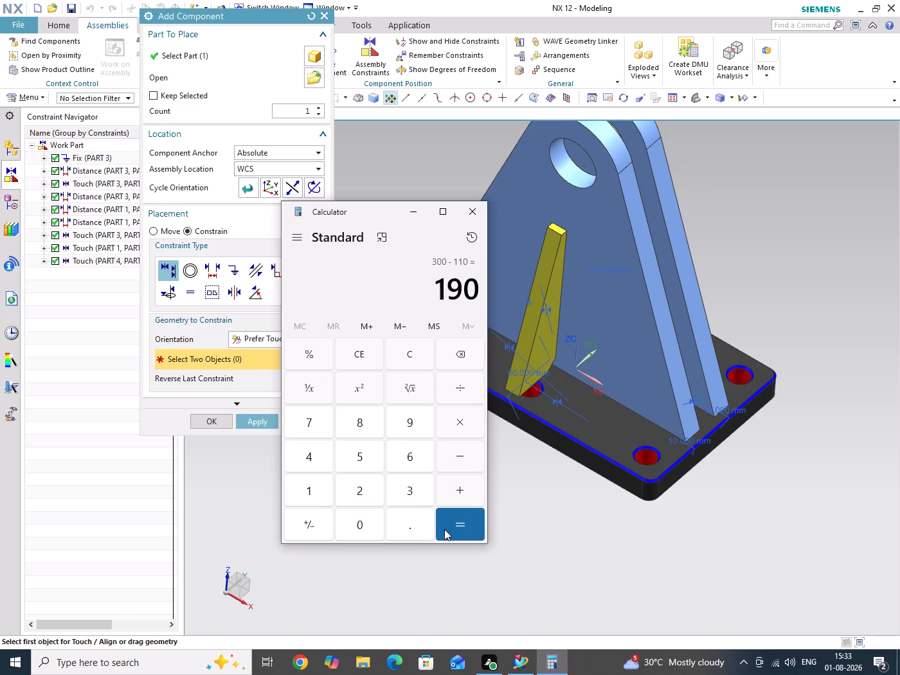
{"action": "left_click", "coordinate": [460, 460]}
{"action": "left_click", "coordinate": [314, 451]}
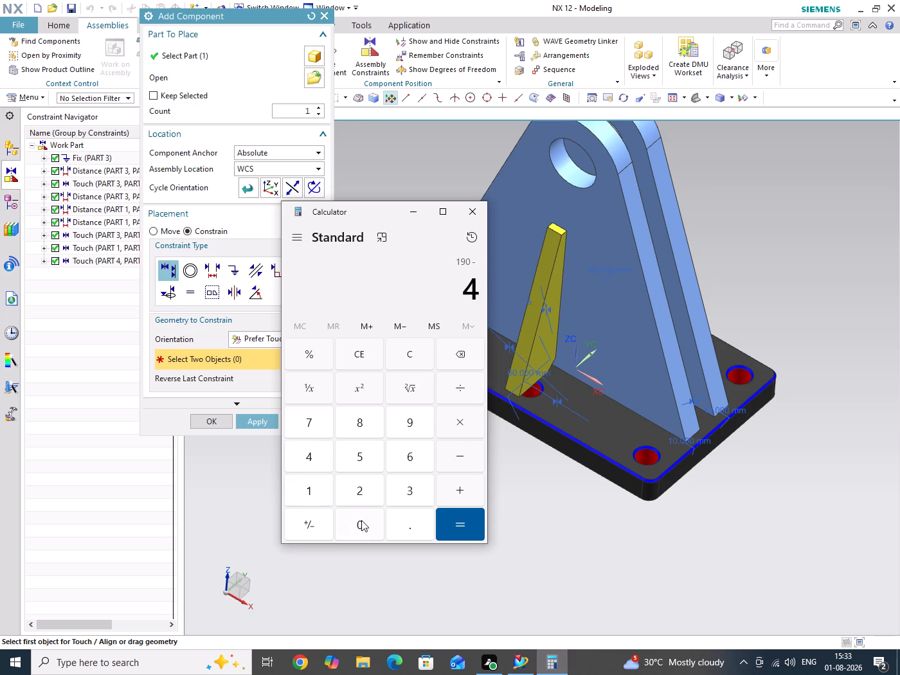
{"action": "left_click", "coordinate": [364, 523]}
{"action": "left_click", "coordinate": [463, 522]}
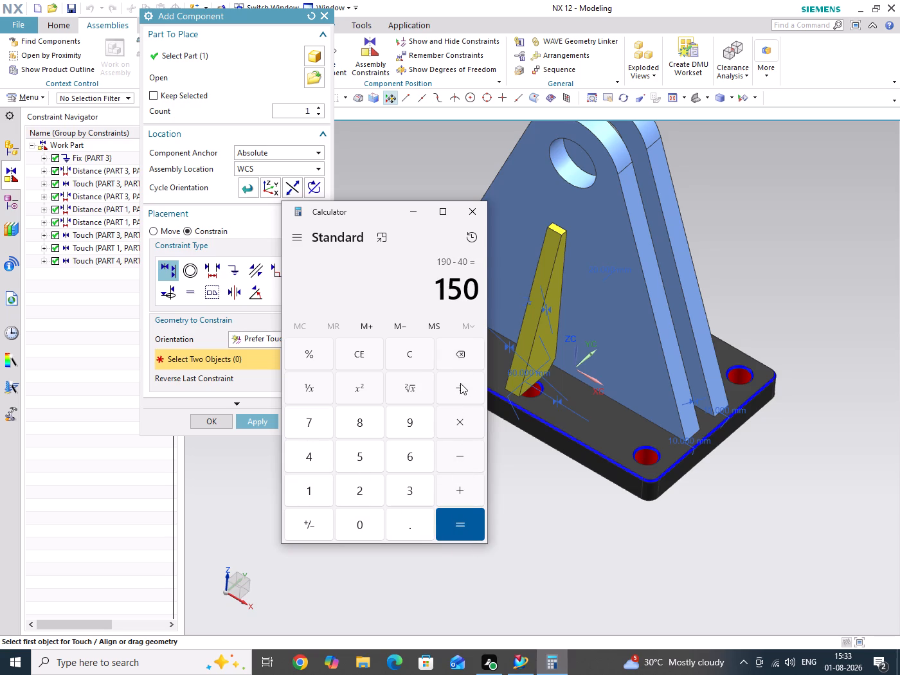
{"action": "left_click", "coordinate": [460, 386]}
{"action": "left_click", "coordinate": [366, 495]}
{"action": "left_click", "coordinate": [447, 522]}
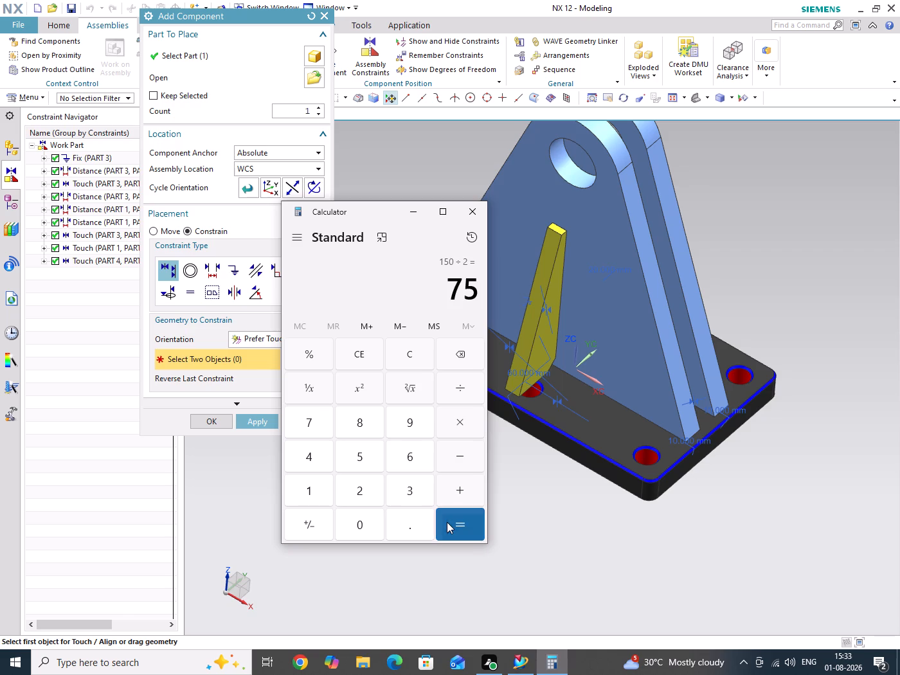
{"action": "left_click", "coordinate": [413, 215]}
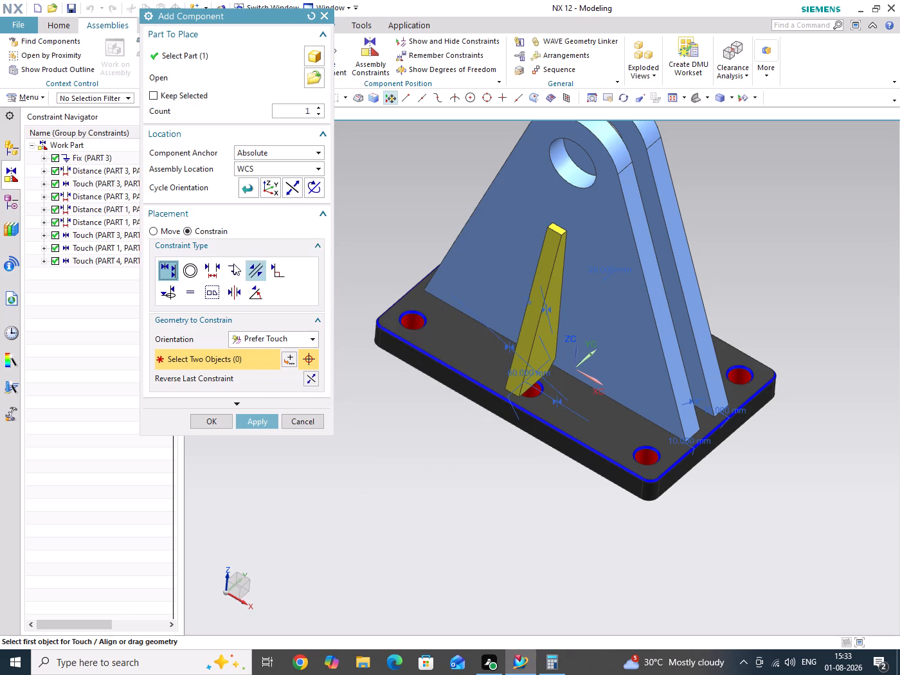
Constrain PART 4's side face at a Distance of 75 mm from the short end face of PART 3 and apply the placement.
{"action": "left_click", "coordinate": [217, 267]}
{"action": "scroll", "coordinate": [735, 416], "scroll_direction": "up", "scroll_amount": 3}
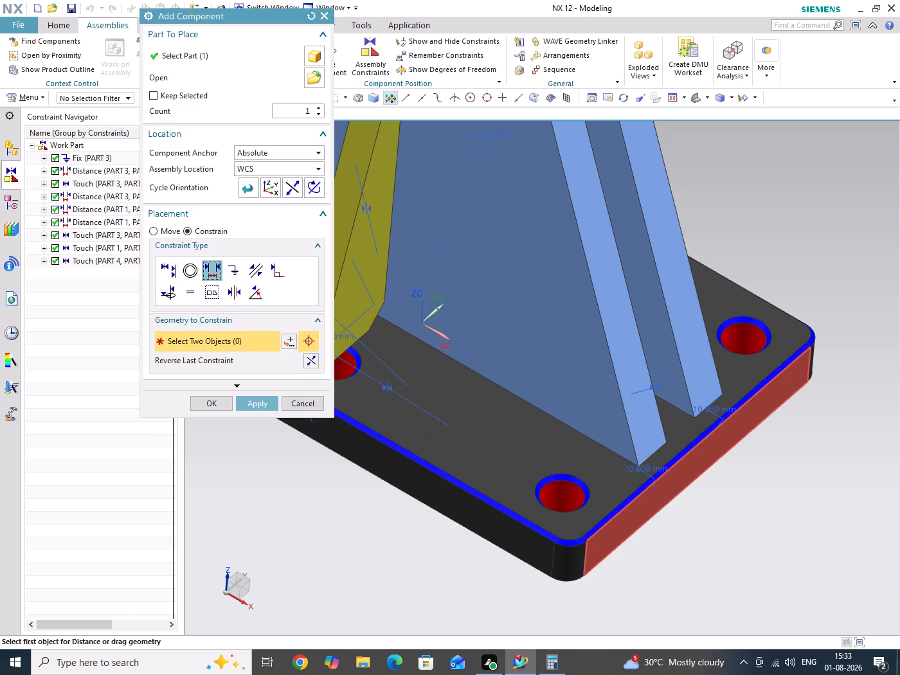
{"action": "left_click", "coordinate": [637, 516]}
{"action": "scroll", "coordinate": [648, 519], "scroll_direction": "down", "scroll_amount": 2}
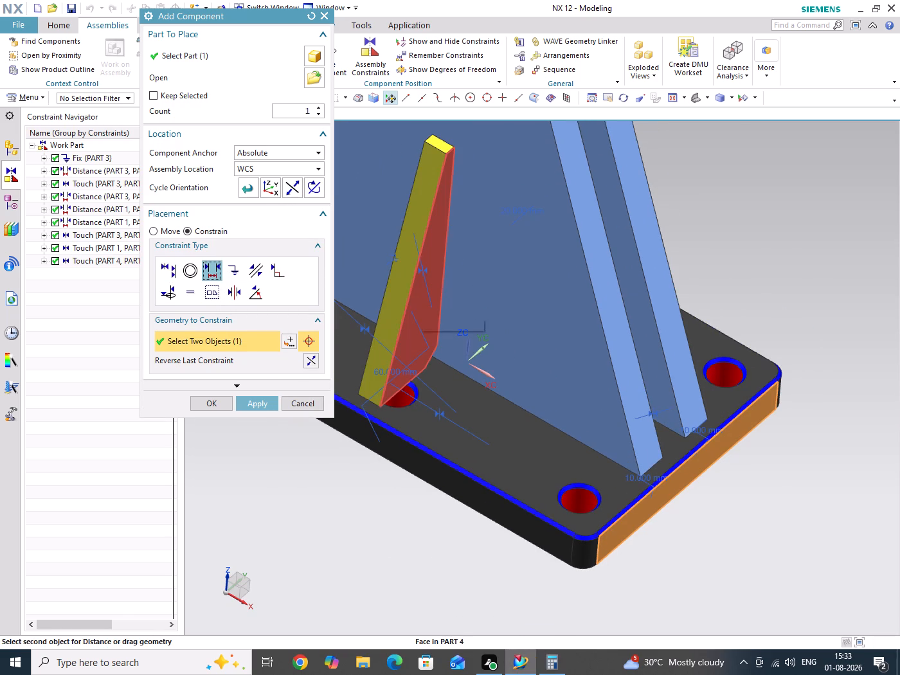
{"action": "left_click", "coordinate": [419, 300]}
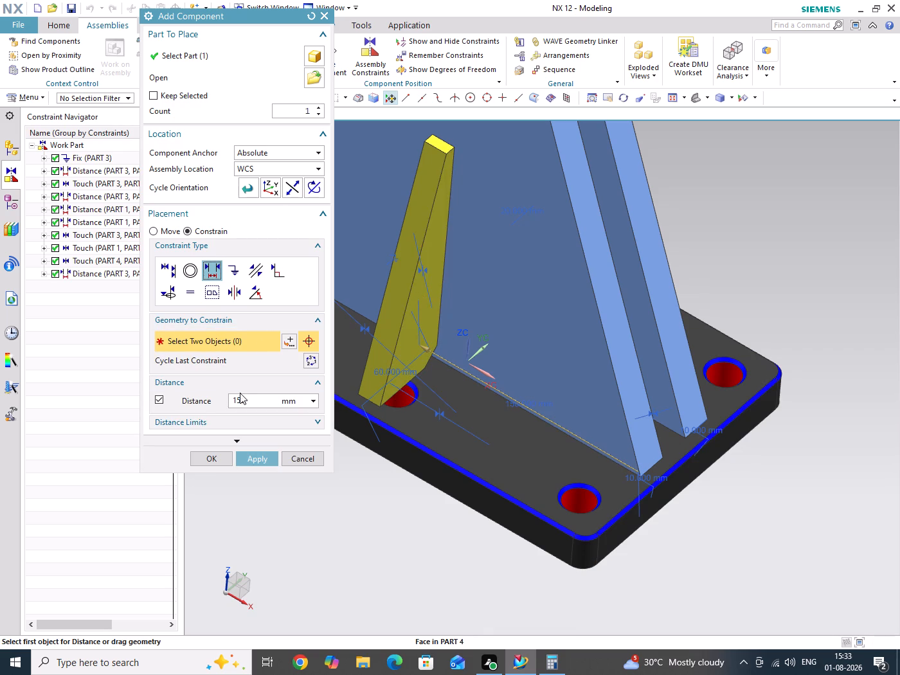
{"action": "double_click", "coordinate": [244, 403]}
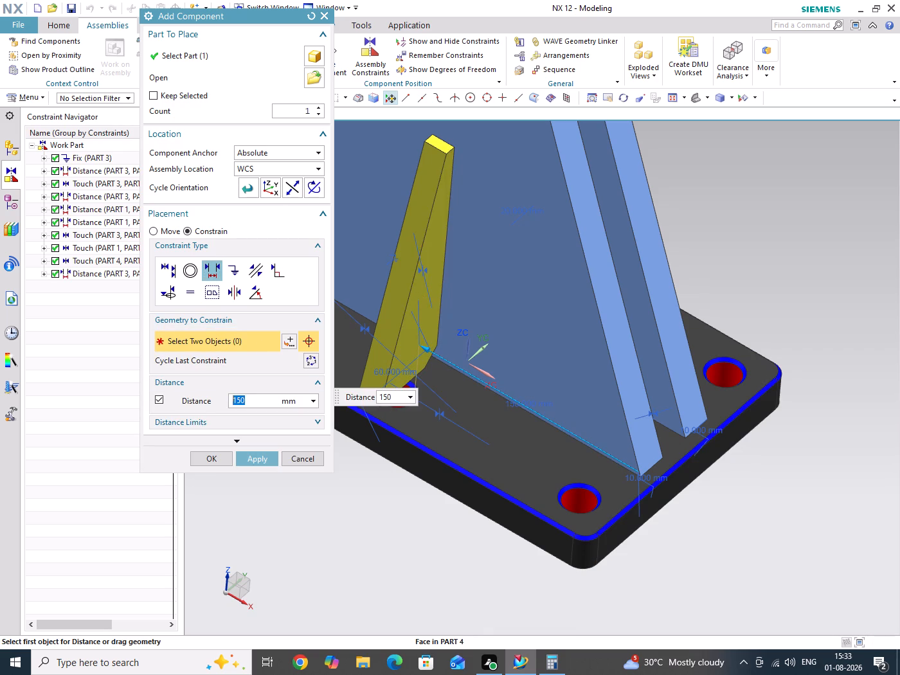
{"action": "type", "text": "75"}
{"action": "key", "text": "Return"}
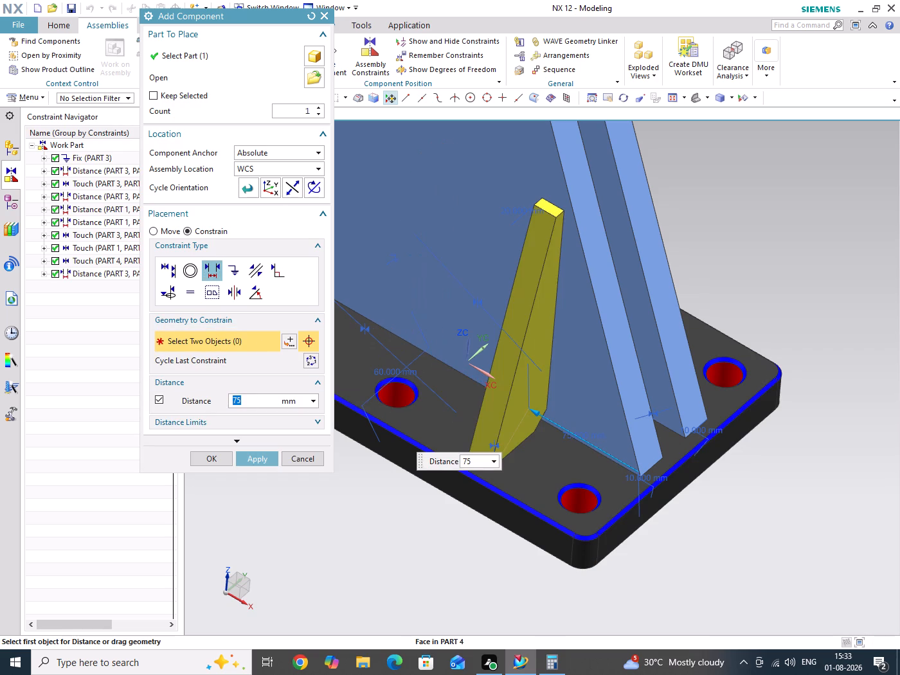
{"action": "scroll", "coordinate": [612, 445], "scroll_direction": "down", "scroll_amount": 3}
{"action": "middle_click_drag", "start_coordinate": [735, 480], "coordinate": [714, 478]}
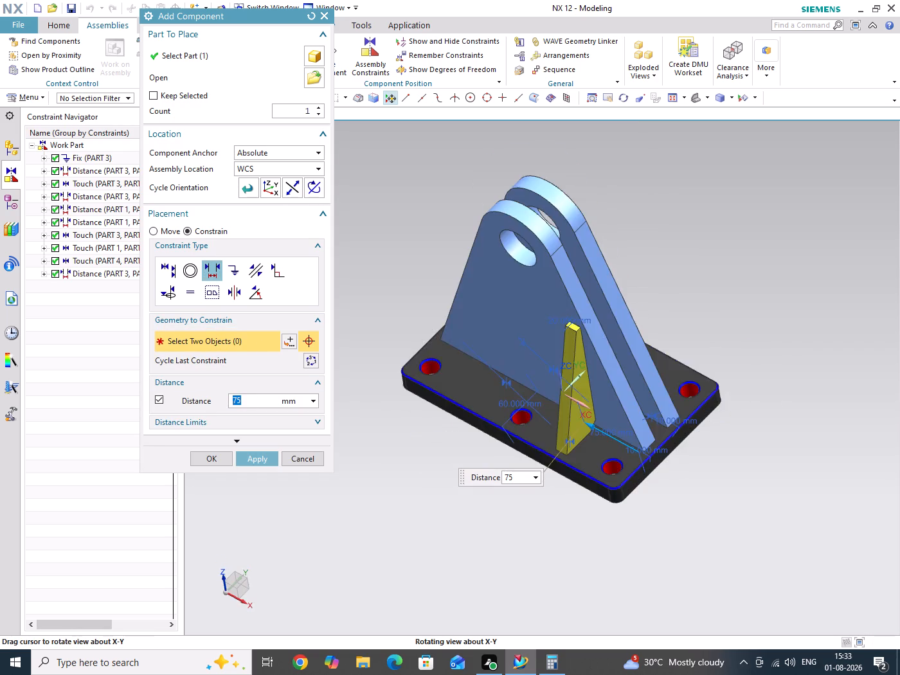
{"action": "middle_click_drag", "start_coordinate": [714, 478], "coordinate": [729, 506]}
{"action": "scroll", "coordinate": [591, 386], "scroll_direction": "up", "scroll_amount": 1}
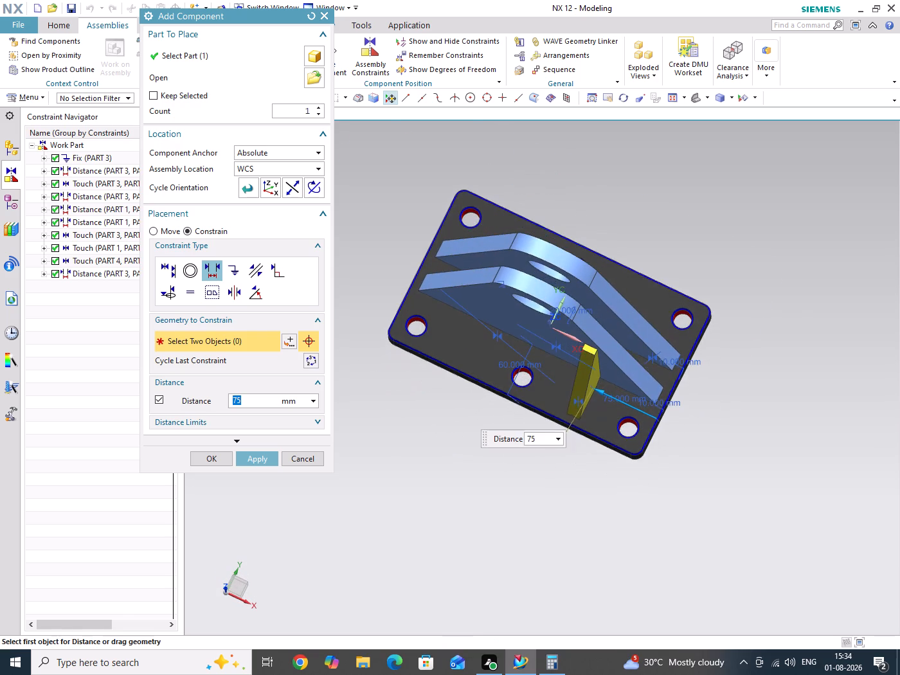
{"action": "scroll", "coordinate": [591, 392], "scroll_direction": "up", "scroll_amount": 2}
{"action": "middle_click_drag", "start_coordinate": [599, 366], "coordinate": [599, 307]}
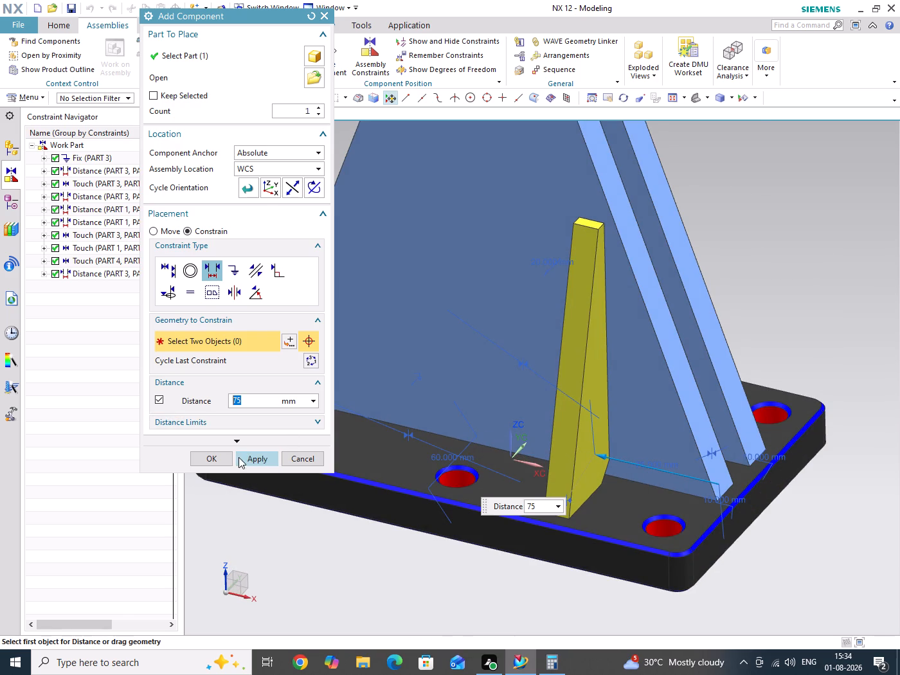
{"action": "left_click", "coordinate": [250, 460]}
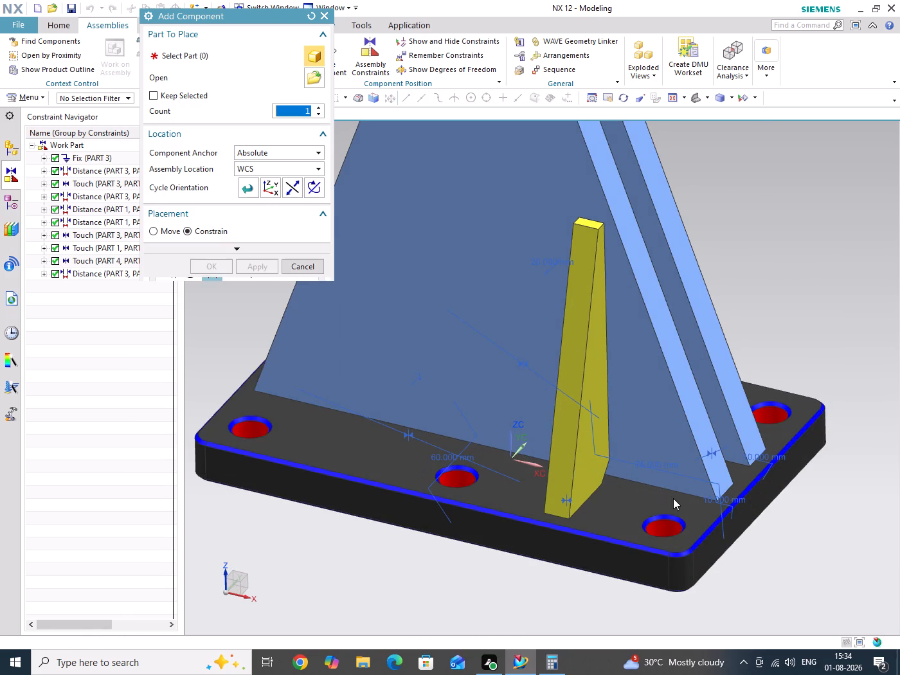
Examine the placement of PART 4 against the PART 1 plate and PART 3 from several angles.
{"action": "scroll", "coordinate": [673, 498], "scroll_direction": "down", "scroll_amount": 4}
{"action": "middle_click_drag", "start_coordinate": [751, 515], "coordinate": [729, 521]}
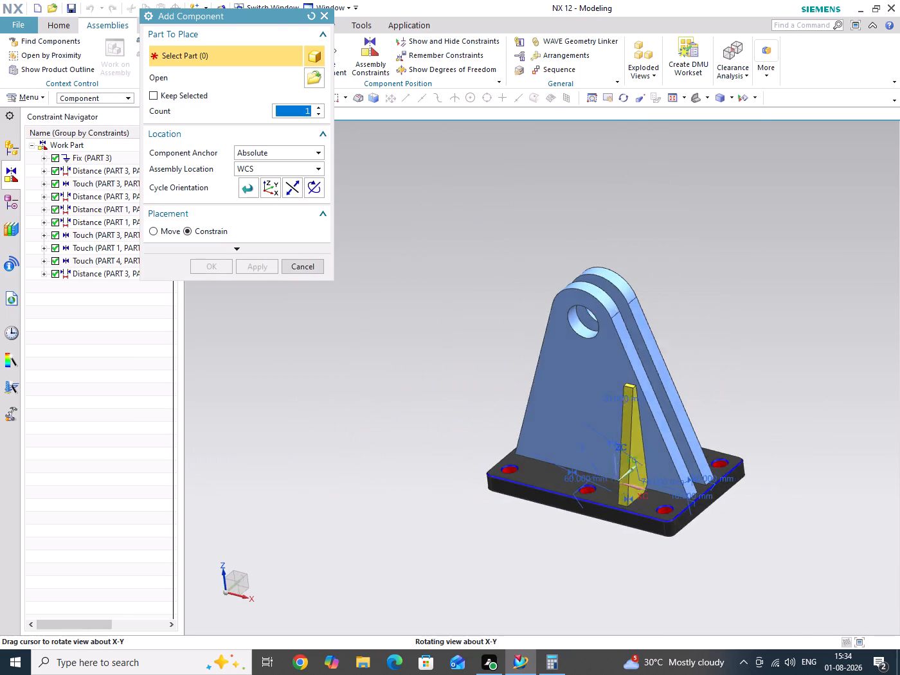
{"action": "middle_click_drag", "start_coordinate": [729, 521], "coordinate": [726, 537]}
{"action": "scroll", "coordinate": [763, 530], "scroll_direction": "up", "scroll_amount": 2}
{"action": "middle_click_drag", "start_coordinate": [753, 526], "coordinate": [717, 548]}
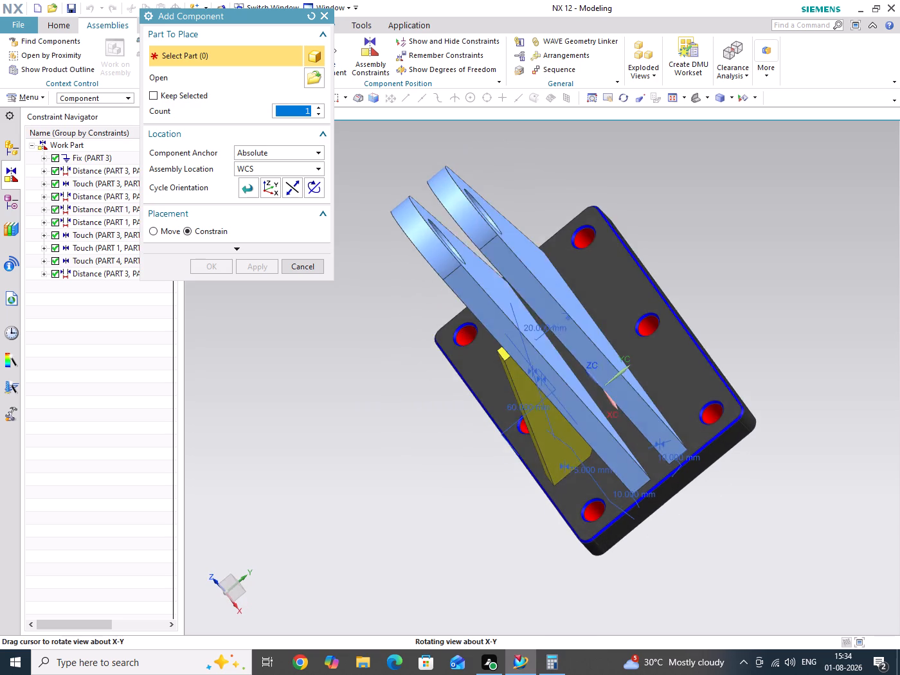
{"action": "middle_click_drag", "start_coordinate": [717, 548], "coordinate": [725, 541]}
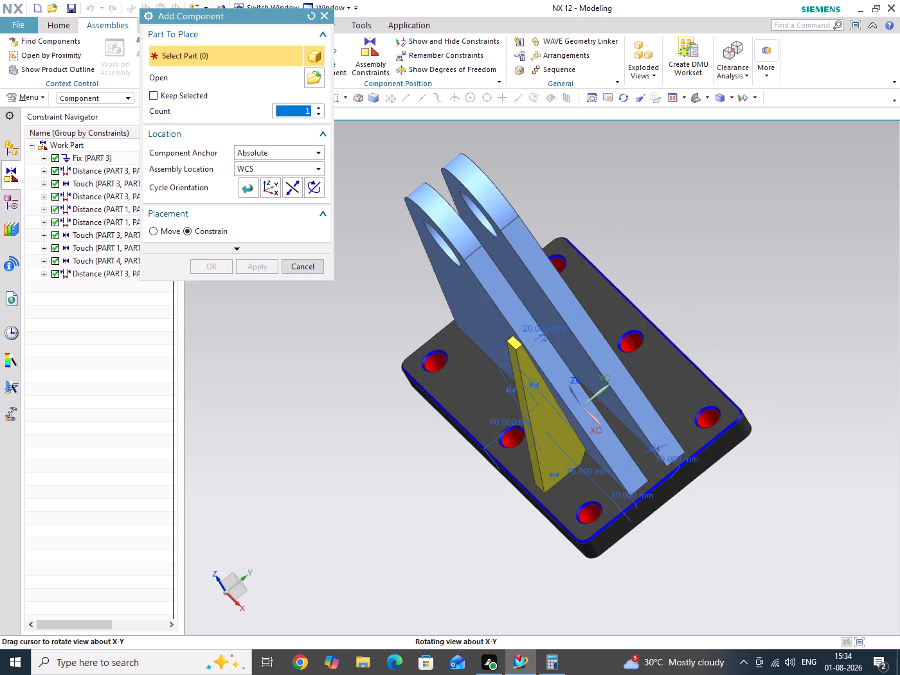
Examine the PART 4 rib's position on PART 3 beside the PART 1 plates from above and from the side.
{"action": "middle_click_drag", "start_coordinate": [725, 541], "coordinate": [737, 536]}
{"action": "scroll", "coordinate": [498, 453], "scroll_direction": "up", "scroll_amount": 3}
{"action": "scroll", "coordinate": [728, 477], "scroll_direction": "down", "scroll_amount": 3}
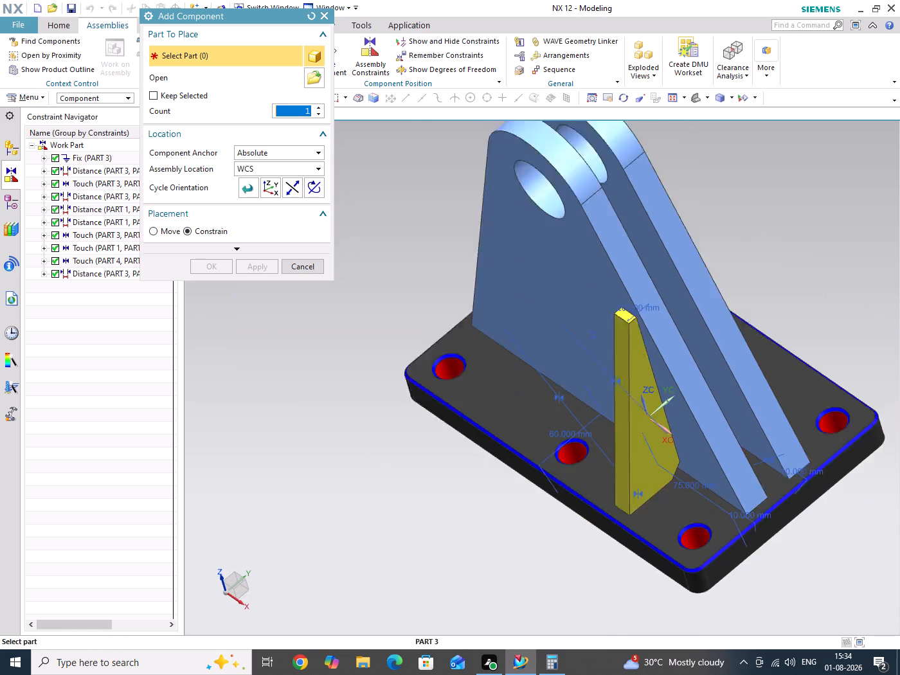
{"action": "scroll", "coordinate": [568, 348], "scroll_direction": "up", "scroll_amount": 2}
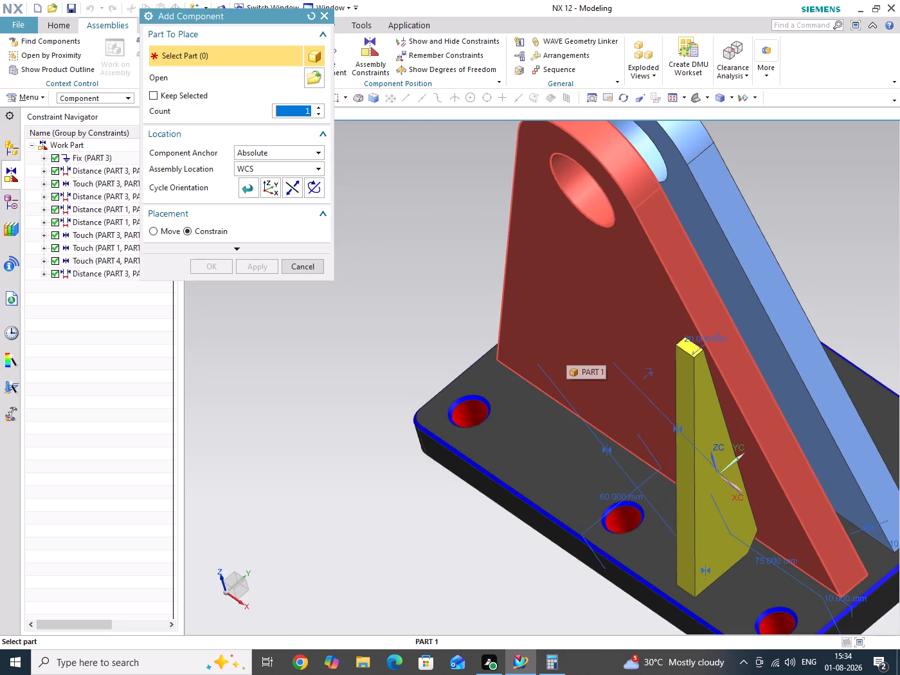
{"action": "scroll", "coordinate": [564, 377], "scroll_direction": "down", "scroll_amount": 4}
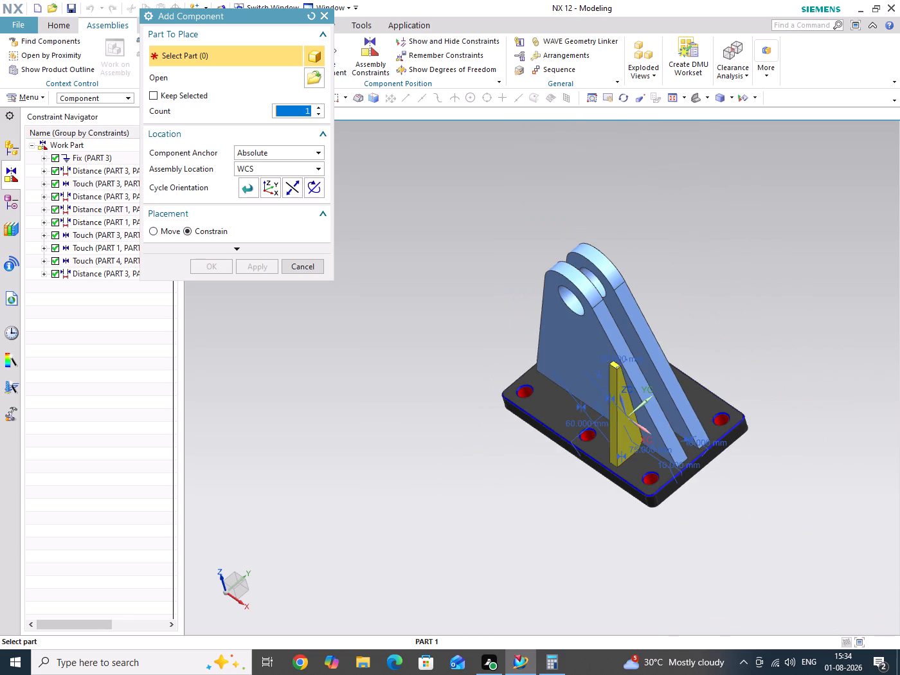
{"action": "scroll", "coordinate": [645, 469], "scroll_direction": "up", "scroll_amount": 2}
{"action": "middle_click_drag", "start_coordinate": [598, 450], "coordinate": [645, 462]}
{"action": "scroll", "coordinate": [571, 463], "scroll_direction": "down", "scroll_amount": 2}
{"action": "scroll", "coordinate": [532, 300], "scroll_direction": "up", "scroll_amount": 2}
{"action": "middle_click_drag", "start_coordinate": [554, 411], "coordinate": [556, 377]}
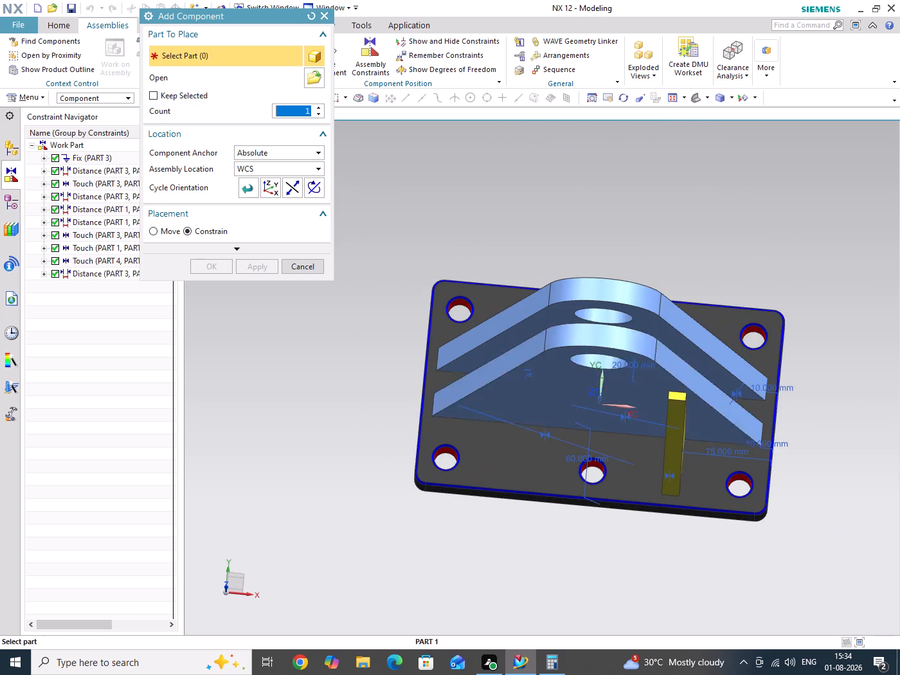
{"action": "middle_click_drag", "start_coordinate": [556, 377], "coordinate": [532, 352]}
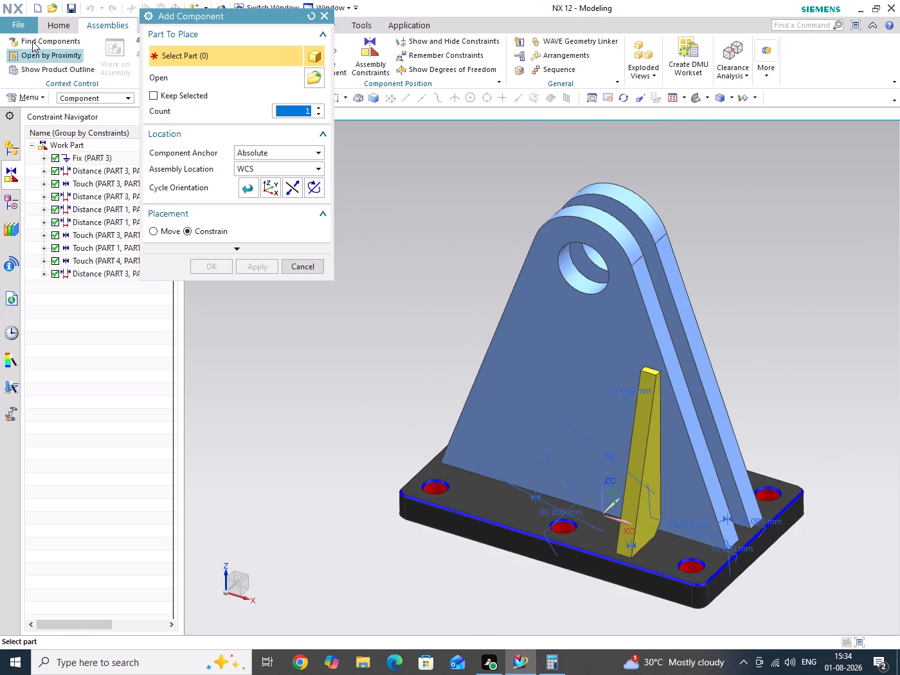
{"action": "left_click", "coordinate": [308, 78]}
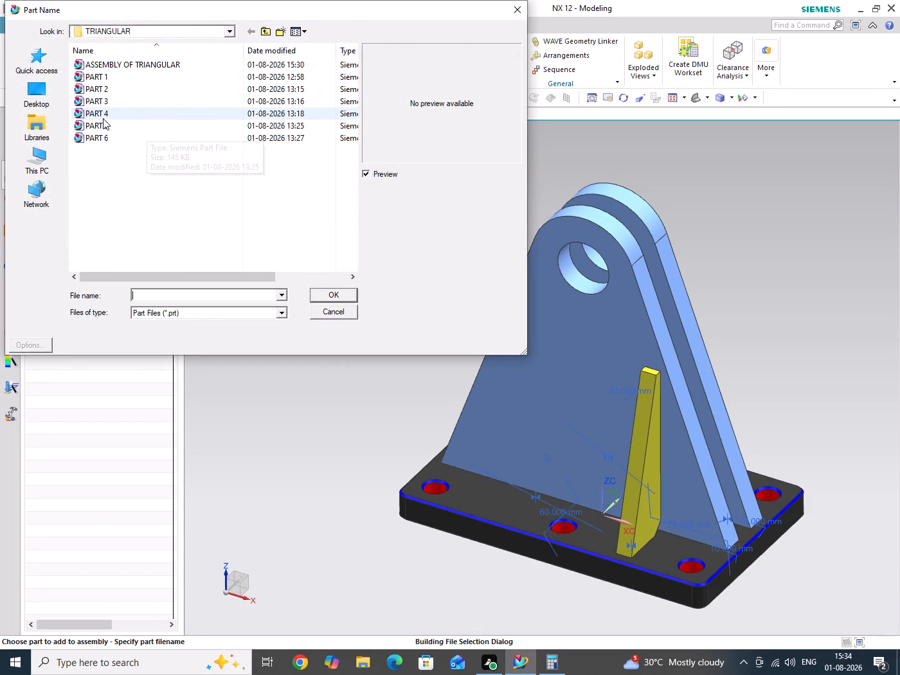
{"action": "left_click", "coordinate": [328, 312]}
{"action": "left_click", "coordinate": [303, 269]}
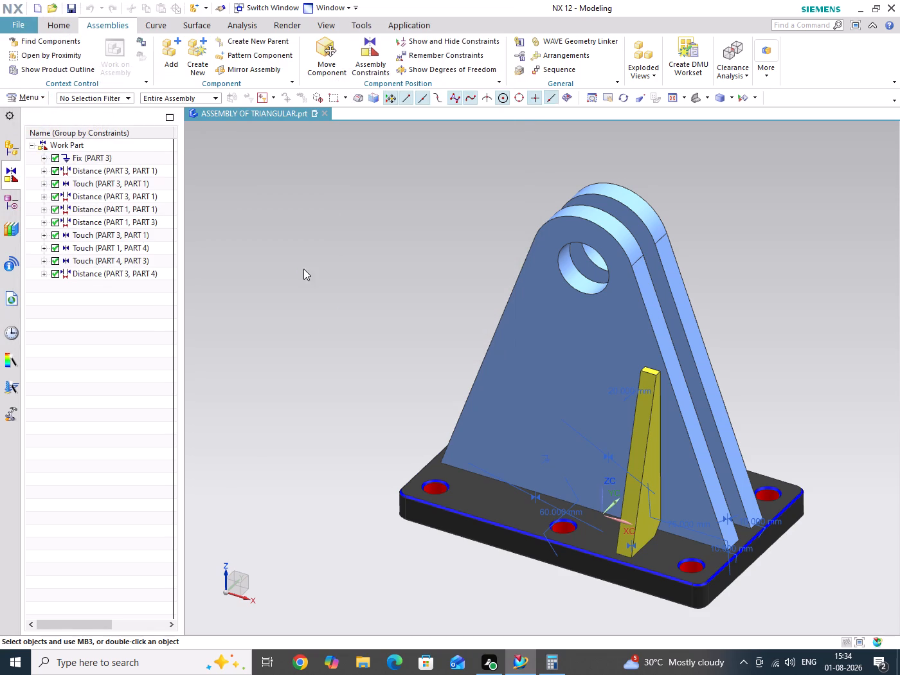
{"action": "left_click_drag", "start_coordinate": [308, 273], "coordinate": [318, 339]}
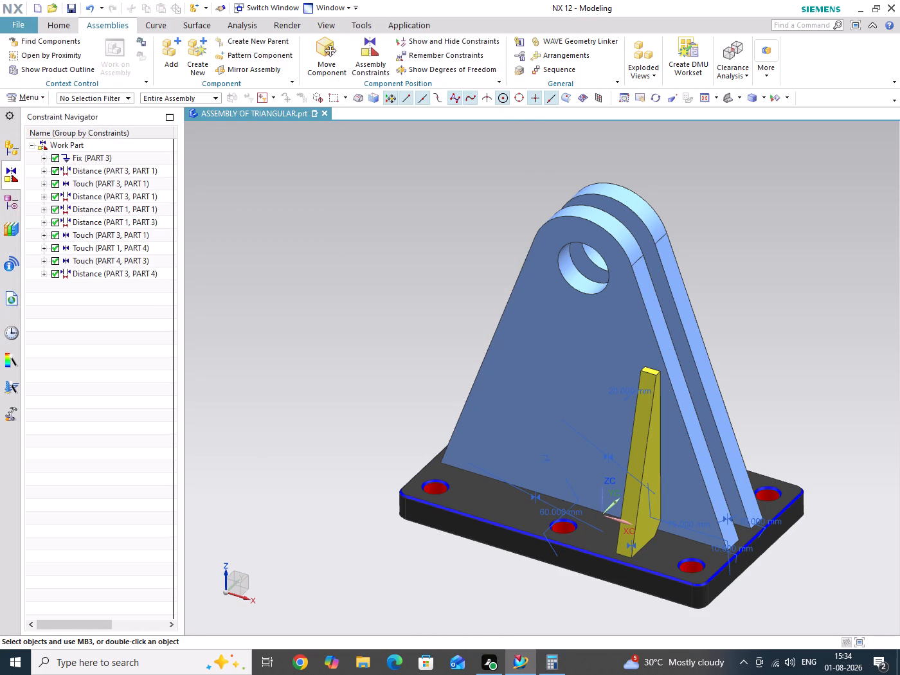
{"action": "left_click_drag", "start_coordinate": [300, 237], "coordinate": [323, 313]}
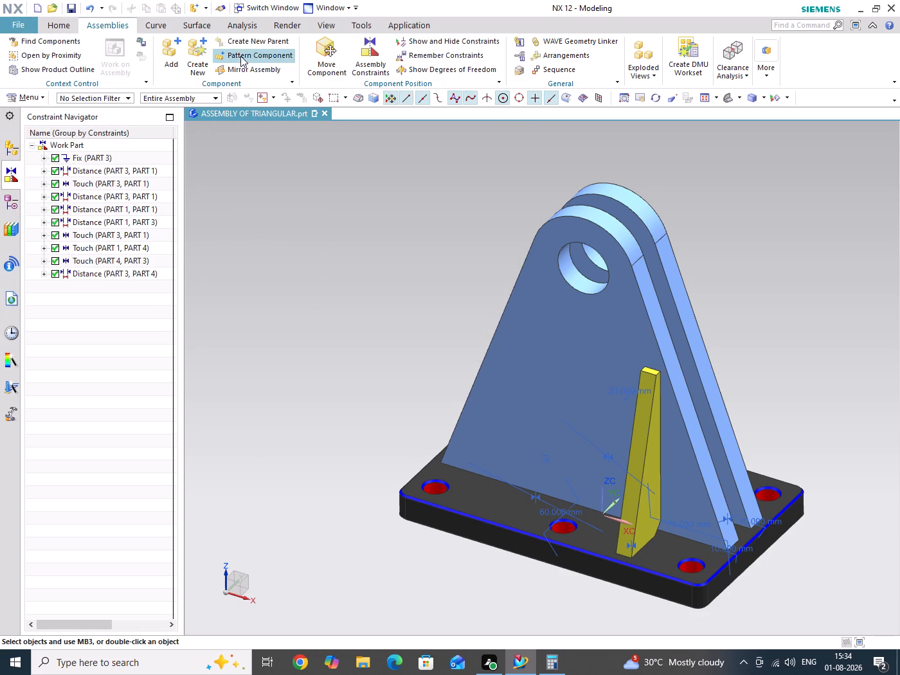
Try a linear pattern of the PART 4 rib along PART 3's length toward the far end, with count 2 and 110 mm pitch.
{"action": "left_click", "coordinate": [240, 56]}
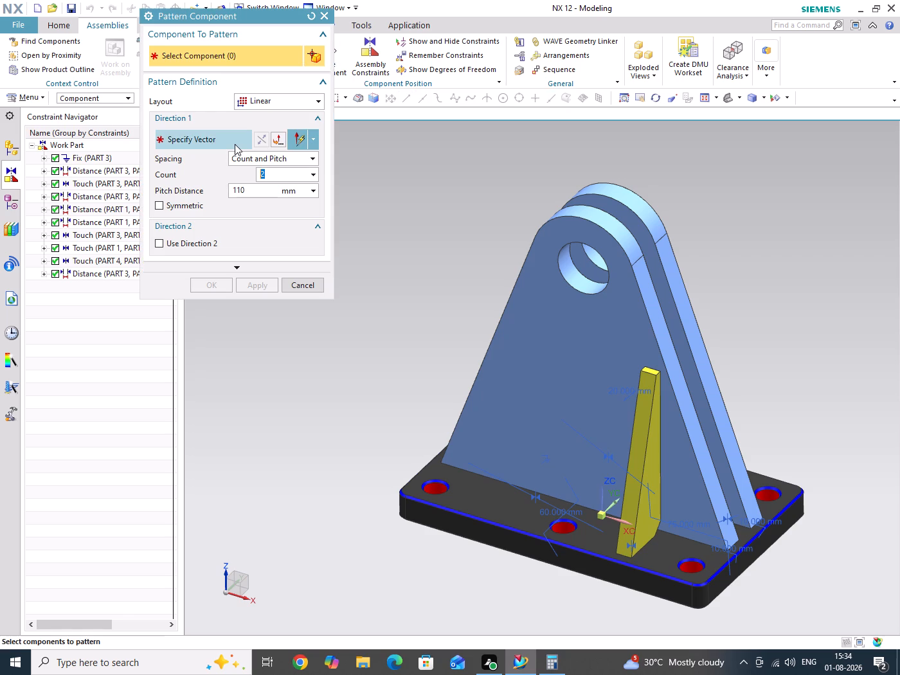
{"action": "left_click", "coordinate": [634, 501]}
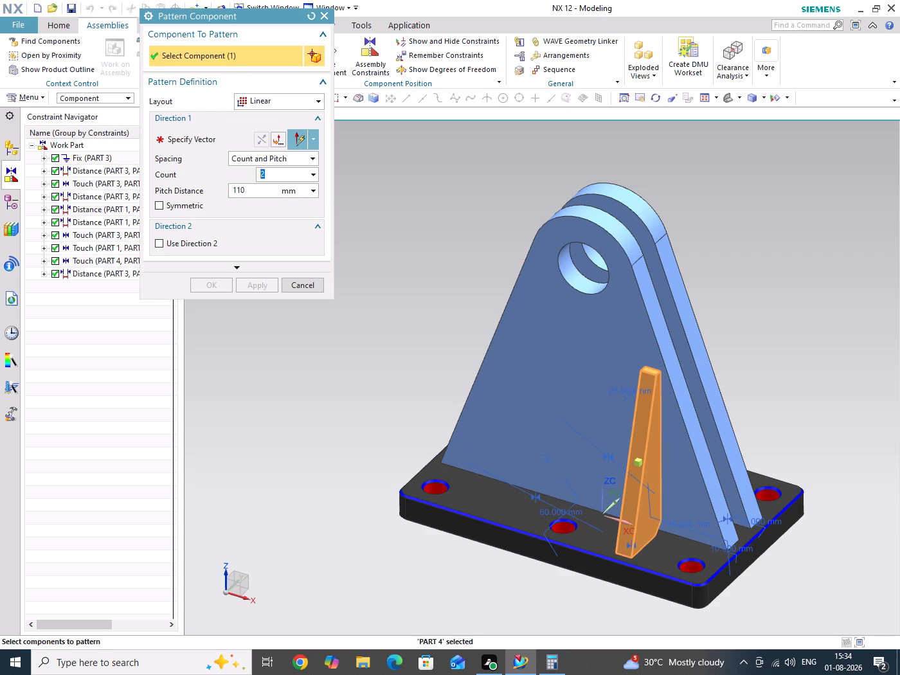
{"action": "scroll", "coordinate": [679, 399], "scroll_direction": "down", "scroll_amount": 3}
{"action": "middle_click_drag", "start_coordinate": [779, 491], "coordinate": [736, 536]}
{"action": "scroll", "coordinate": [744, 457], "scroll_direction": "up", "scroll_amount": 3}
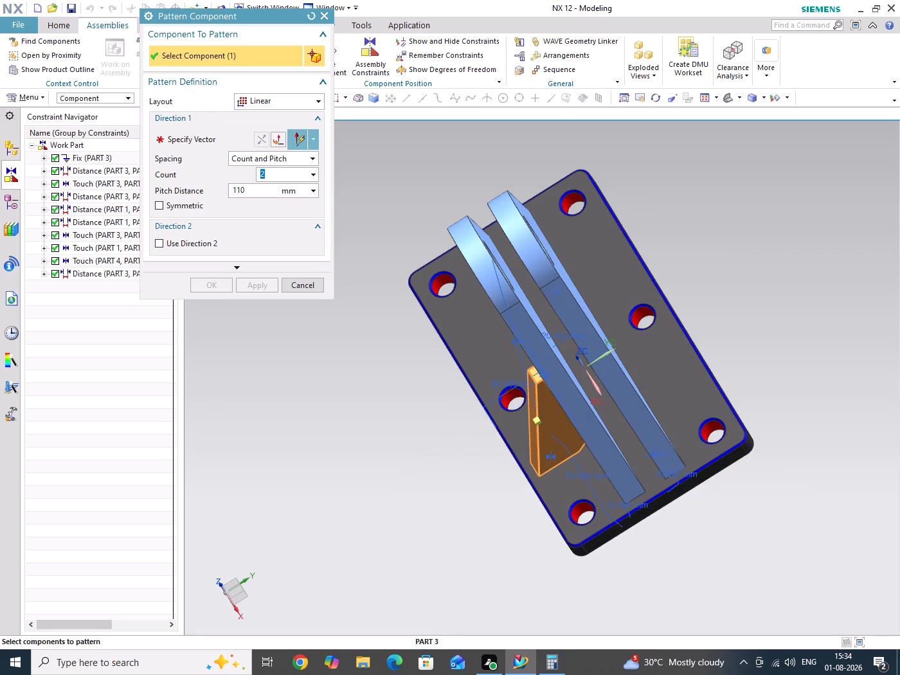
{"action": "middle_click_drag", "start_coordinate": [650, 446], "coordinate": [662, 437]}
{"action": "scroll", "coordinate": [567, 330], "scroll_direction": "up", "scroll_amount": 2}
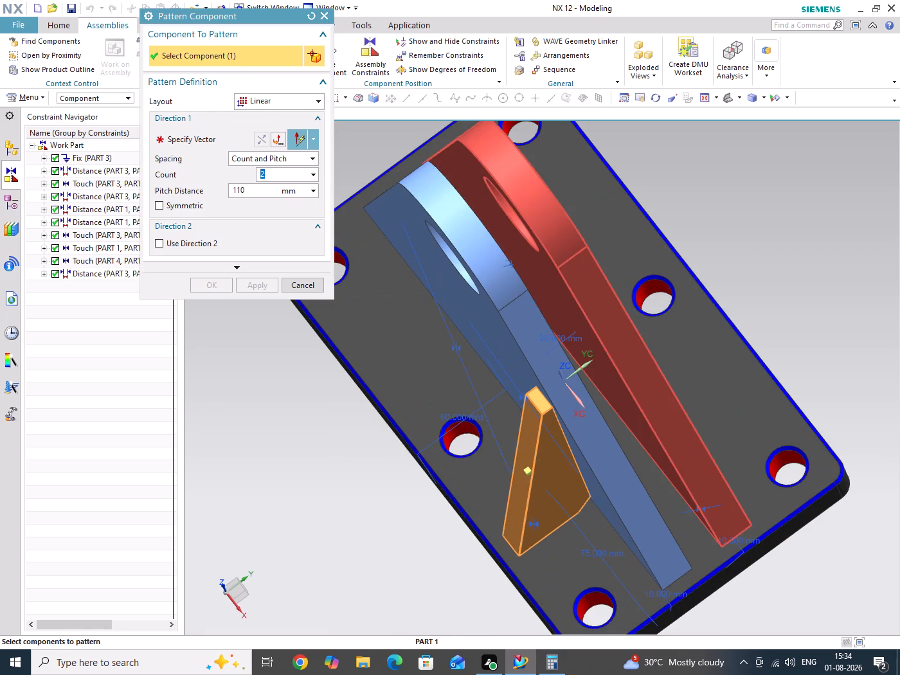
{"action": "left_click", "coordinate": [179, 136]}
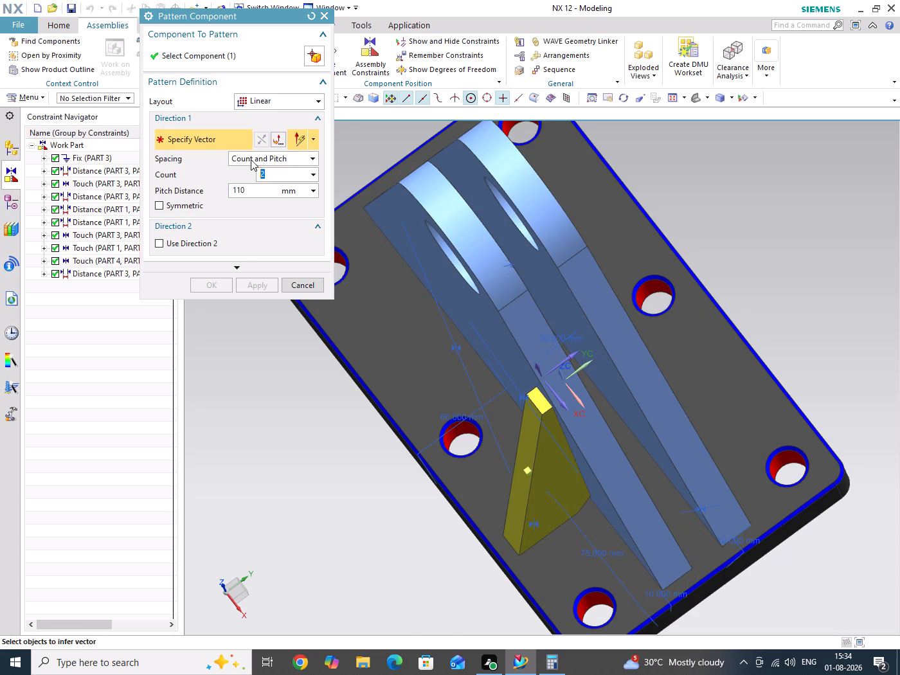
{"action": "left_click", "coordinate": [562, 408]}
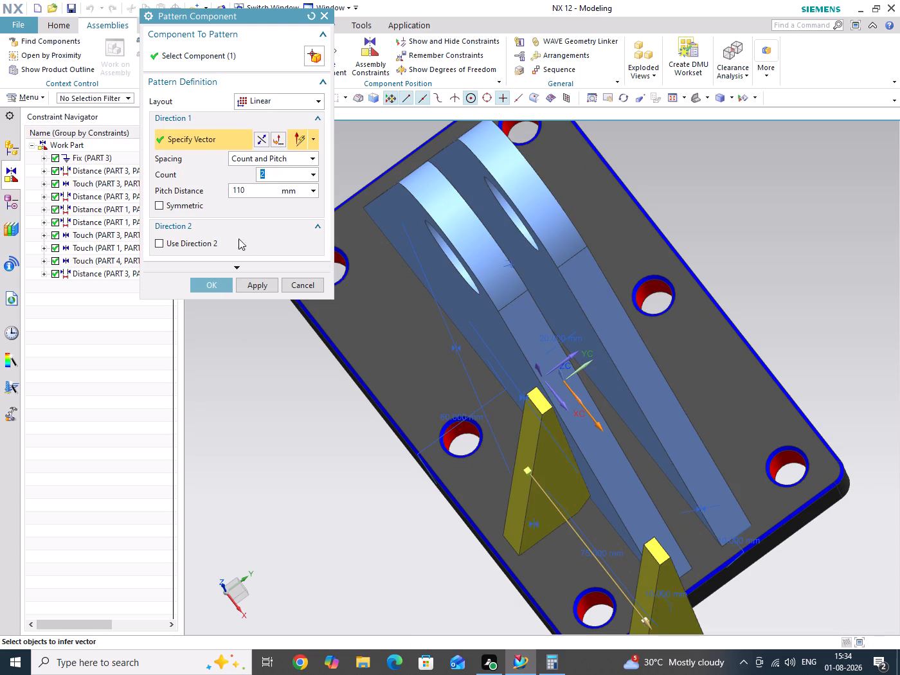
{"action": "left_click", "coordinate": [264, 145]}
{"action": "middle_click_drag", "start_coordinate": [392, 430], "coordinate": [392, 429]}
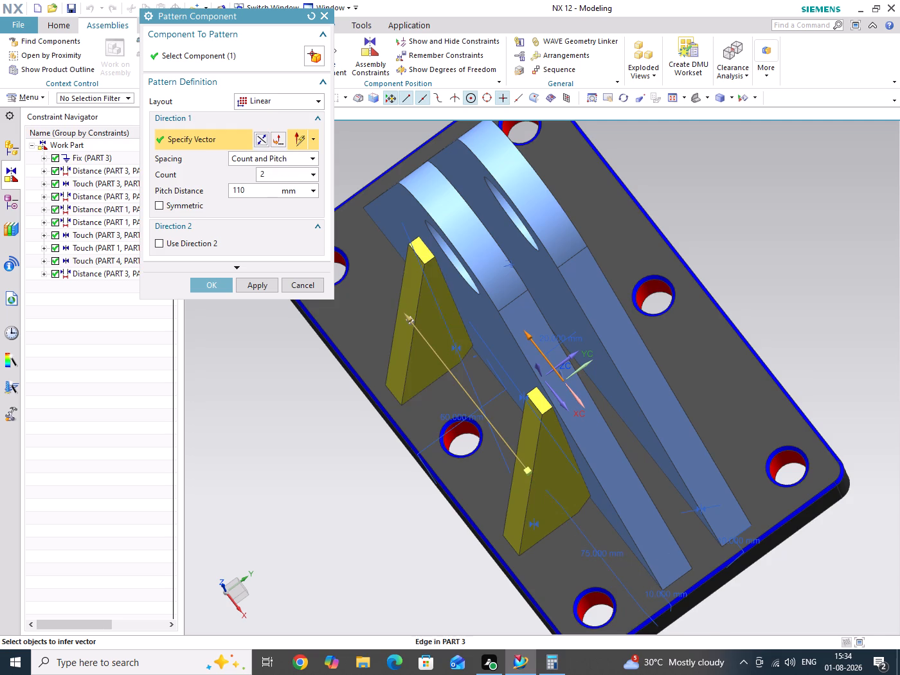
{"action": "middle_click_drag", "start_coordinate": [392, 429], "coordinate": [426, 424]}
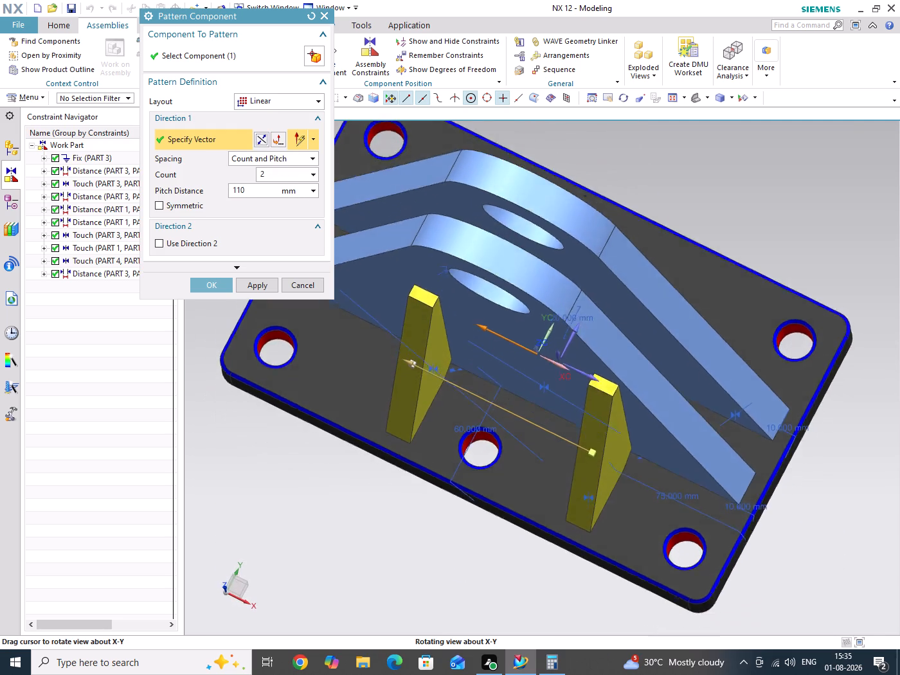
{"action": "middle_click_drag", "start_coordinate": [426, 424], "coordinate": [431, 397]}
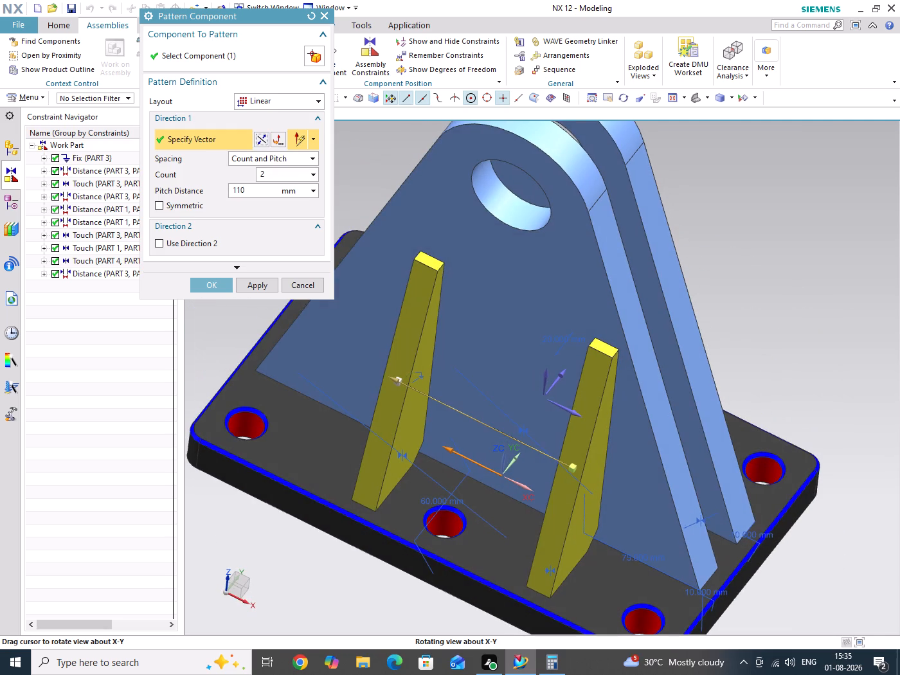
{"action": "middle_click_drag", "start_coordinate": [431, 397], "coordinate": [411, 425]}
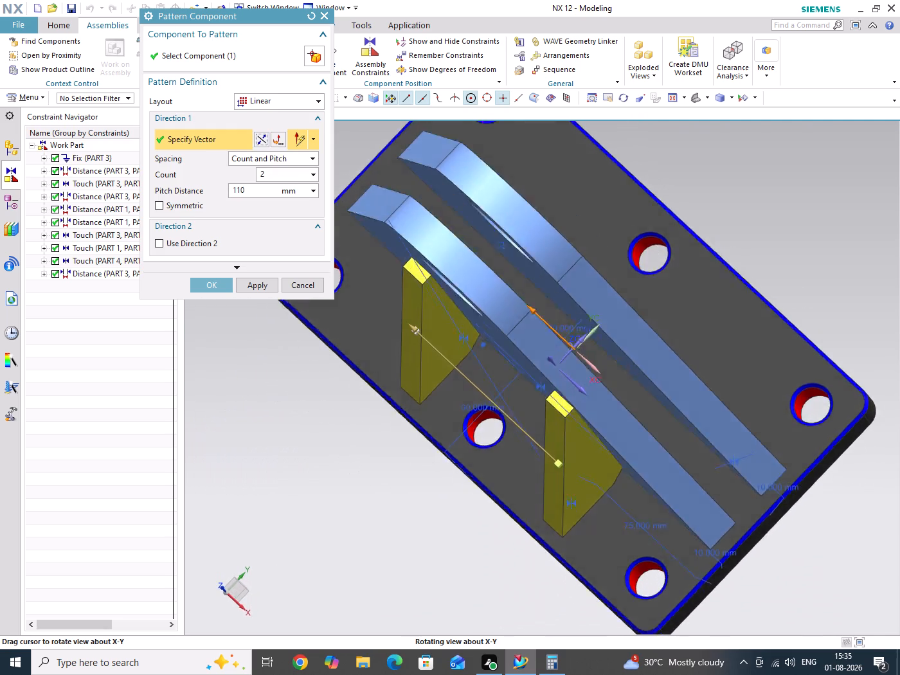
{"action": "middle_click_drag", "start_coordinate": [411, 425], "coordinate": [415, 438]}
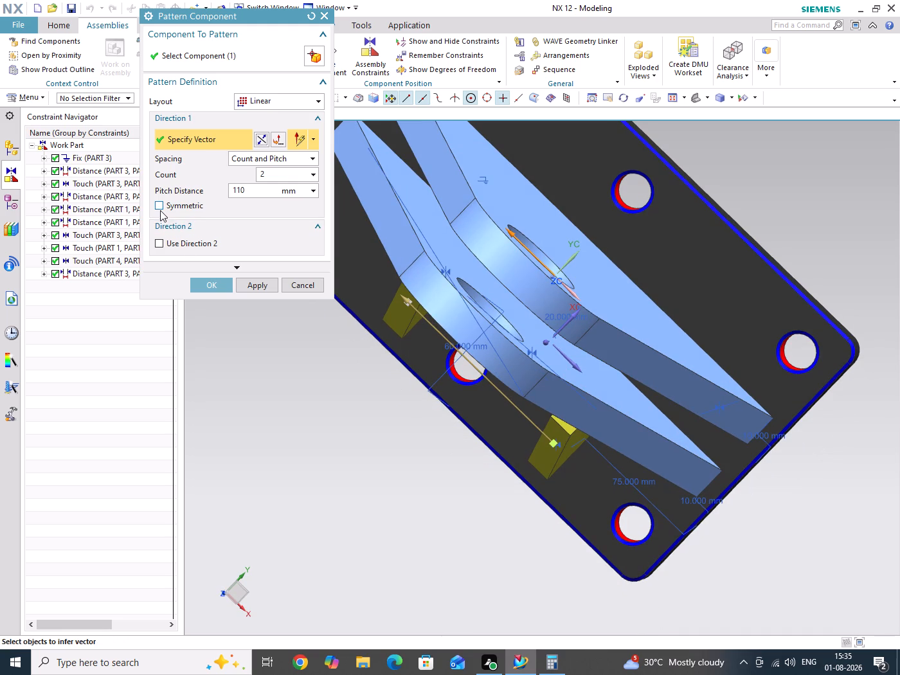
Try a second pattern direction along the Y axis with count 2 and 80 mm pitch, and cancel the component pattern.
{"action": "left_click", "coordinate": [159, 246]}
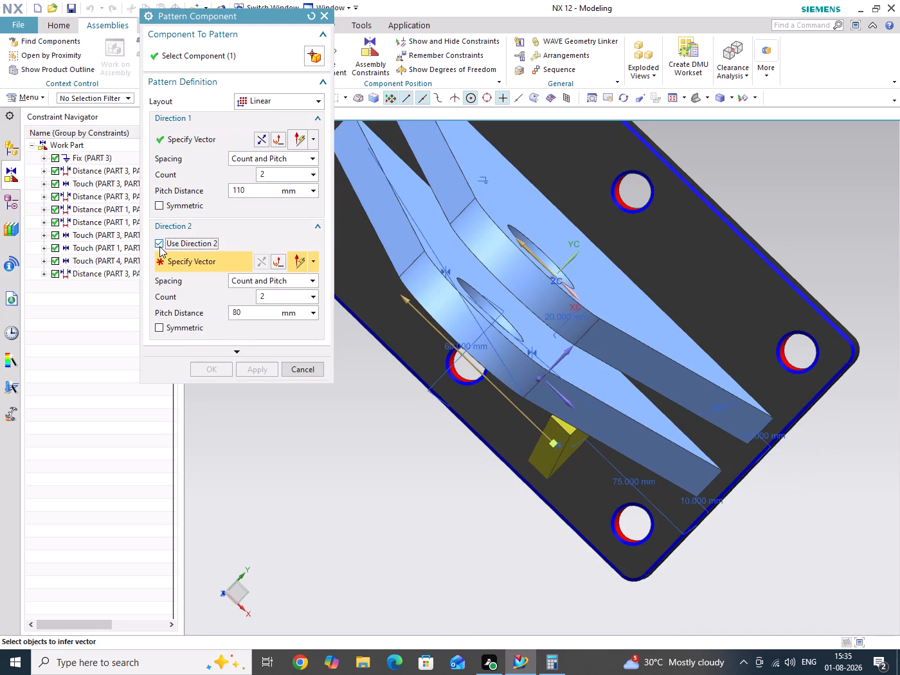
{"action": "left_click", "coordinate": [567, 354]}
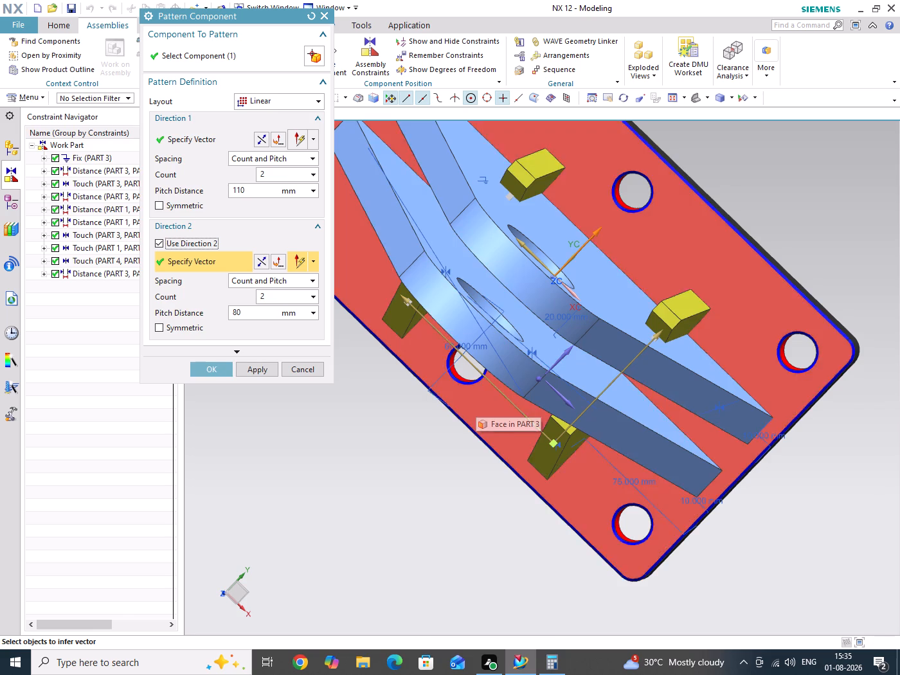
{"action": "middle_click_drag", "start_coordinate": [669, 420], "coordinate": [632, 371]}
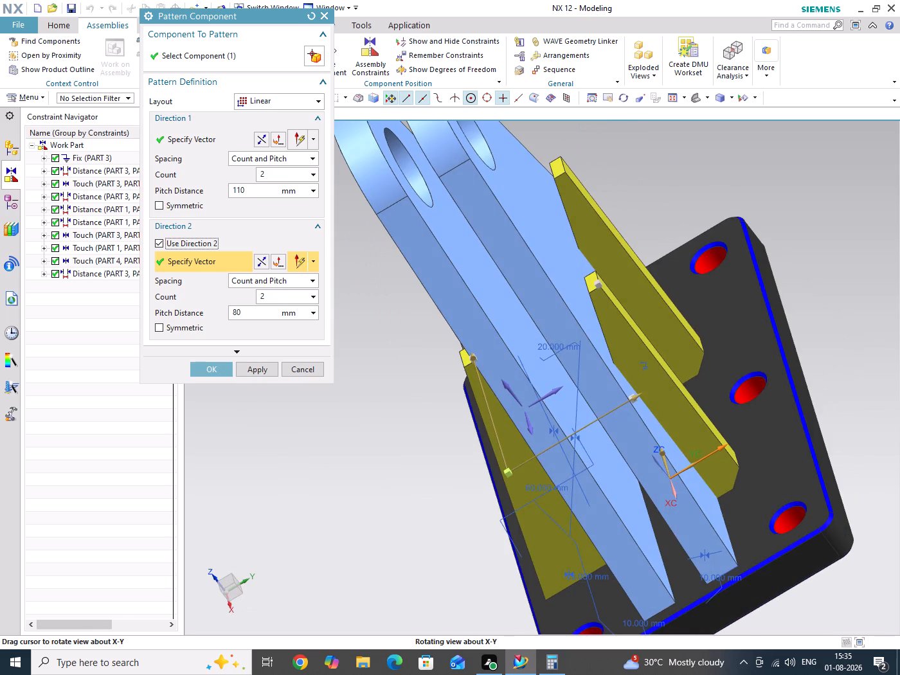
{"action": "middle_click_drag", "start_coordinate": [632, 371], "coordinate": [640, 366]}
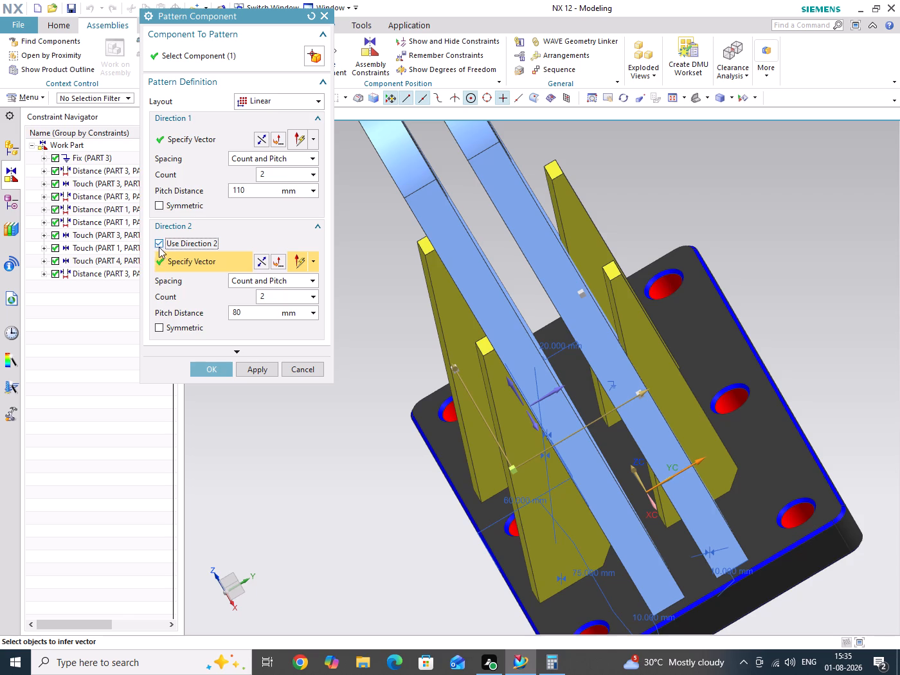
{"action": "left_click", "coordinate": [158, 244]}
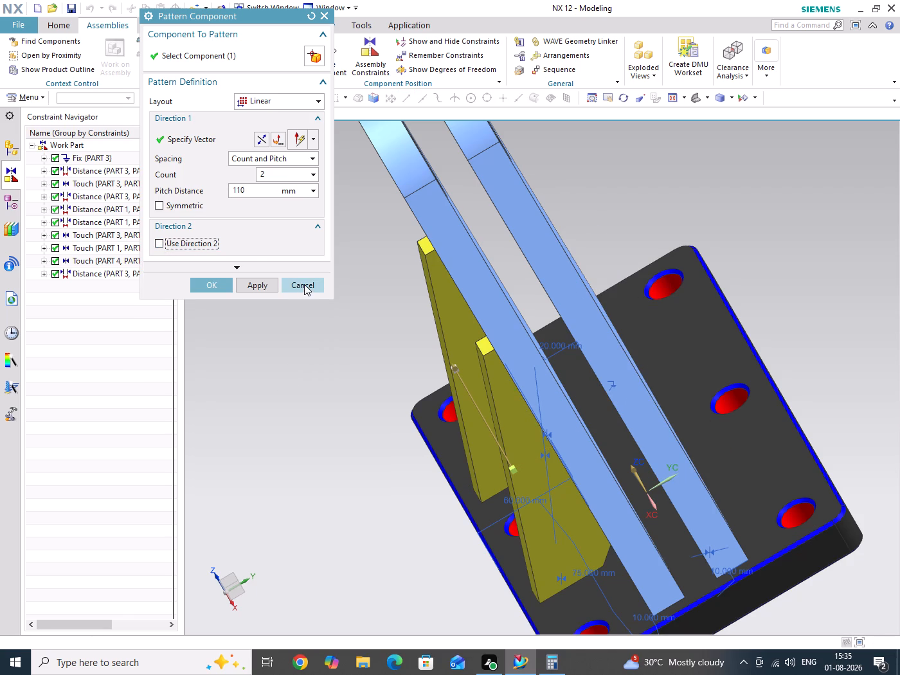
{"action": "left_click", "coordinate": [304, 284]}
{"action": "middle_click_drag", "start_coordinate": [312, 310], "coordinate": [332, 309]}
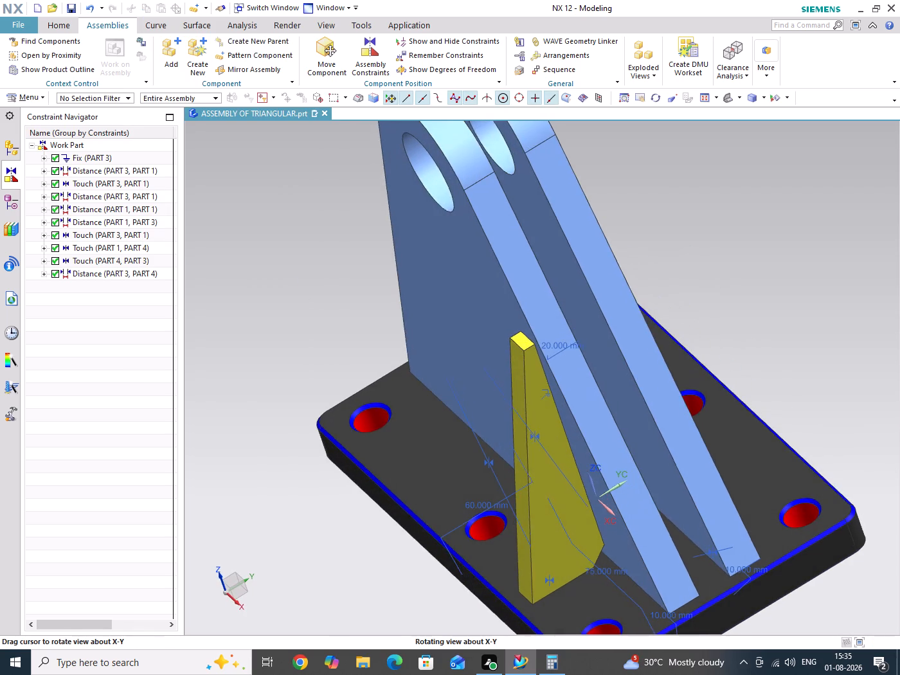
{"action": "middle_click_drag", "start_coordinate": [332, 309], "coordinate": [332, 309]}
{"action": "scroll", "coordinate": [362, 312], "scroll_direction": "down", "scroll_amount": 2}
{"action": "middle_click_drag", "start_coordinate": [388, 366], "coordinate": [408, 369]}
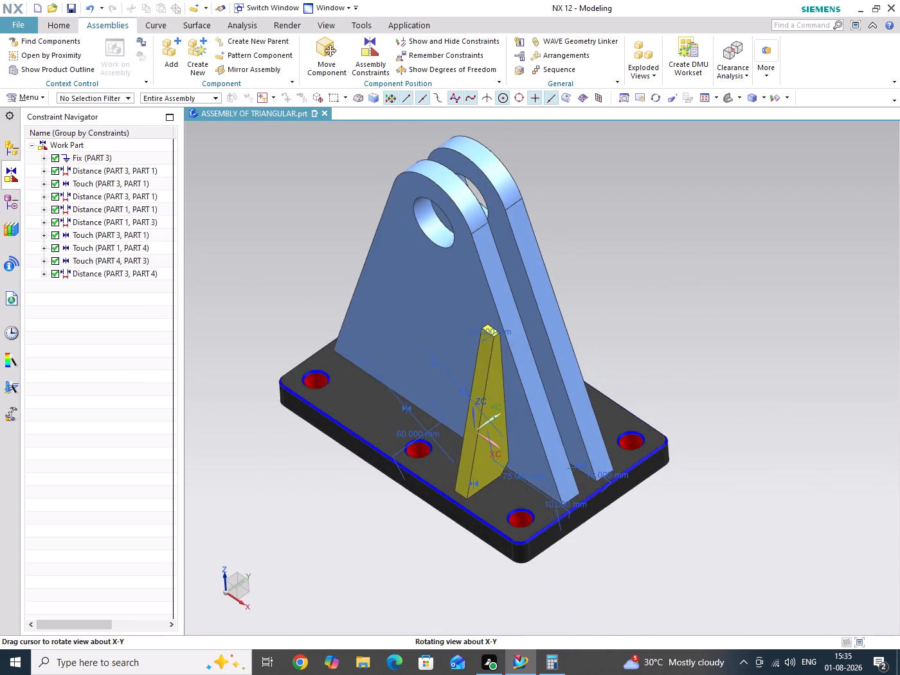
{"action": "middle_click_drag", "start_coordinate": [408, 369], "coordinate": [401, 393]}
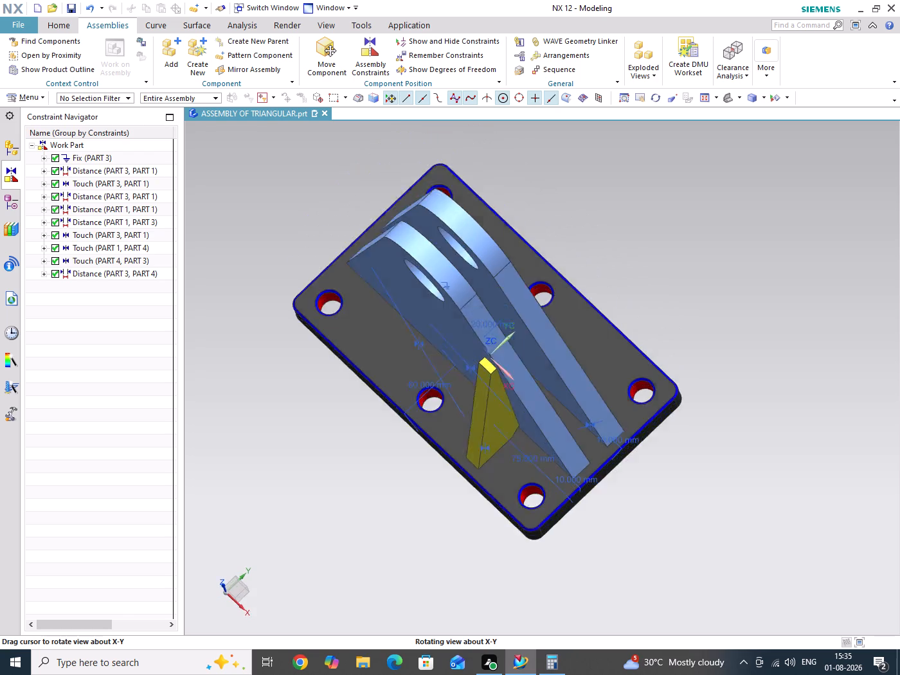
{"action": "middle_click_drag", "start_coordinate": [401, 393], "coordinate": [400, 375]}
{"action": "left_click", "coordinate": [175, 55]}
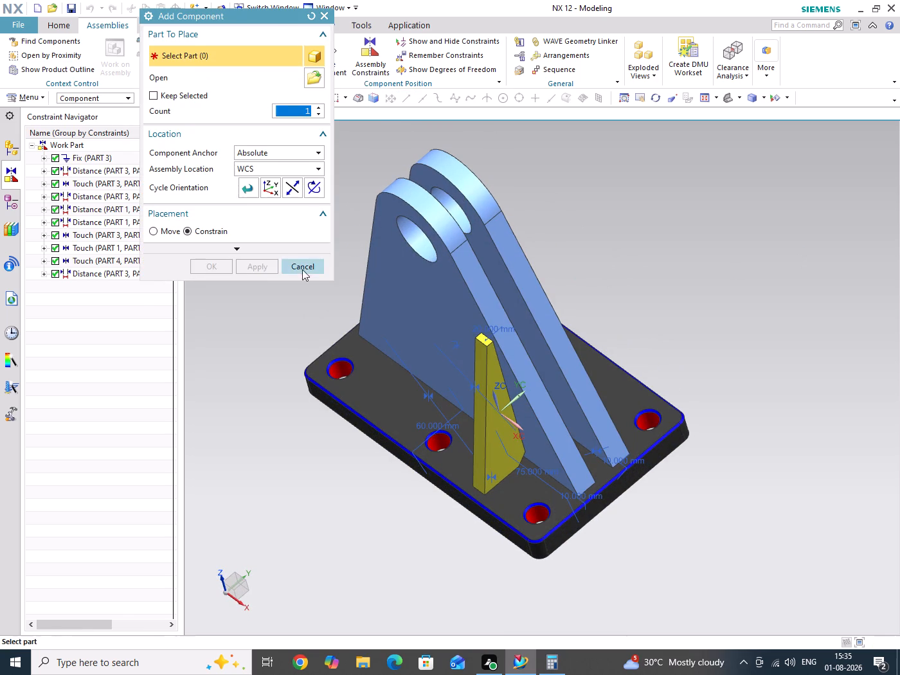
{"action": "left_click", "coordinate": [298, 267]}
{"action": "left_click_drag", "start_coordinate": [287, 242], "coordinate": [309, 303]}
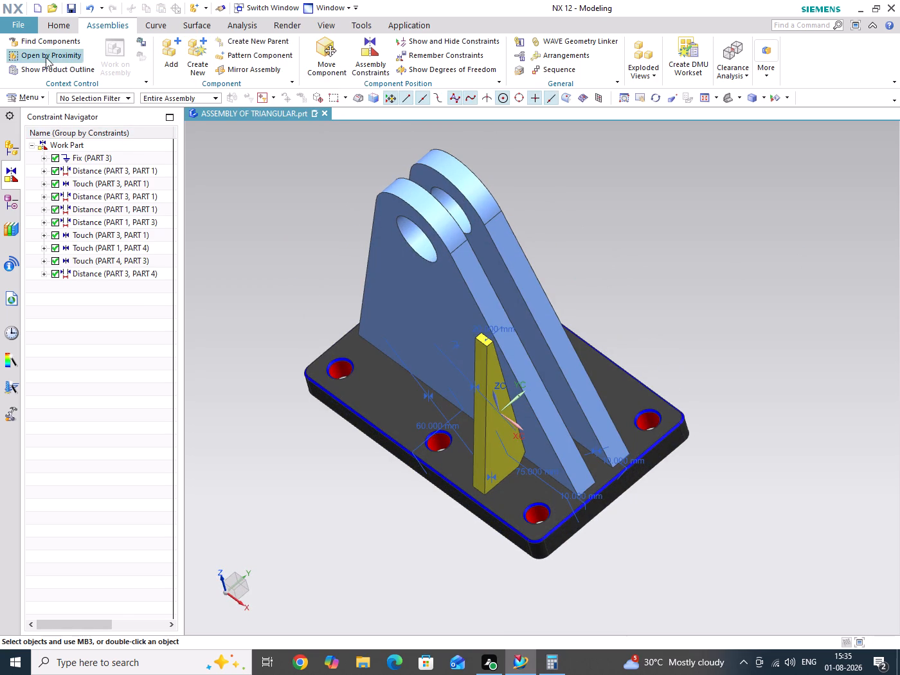
Create a Dynamic datum coordinate system referenced to the WCS, with its origin at X 0, Y 0, Z 0.
{"action": "left_click", "coordinate": [53, 34]}
{"action": "left_click", "coordinate": [55, 30]}
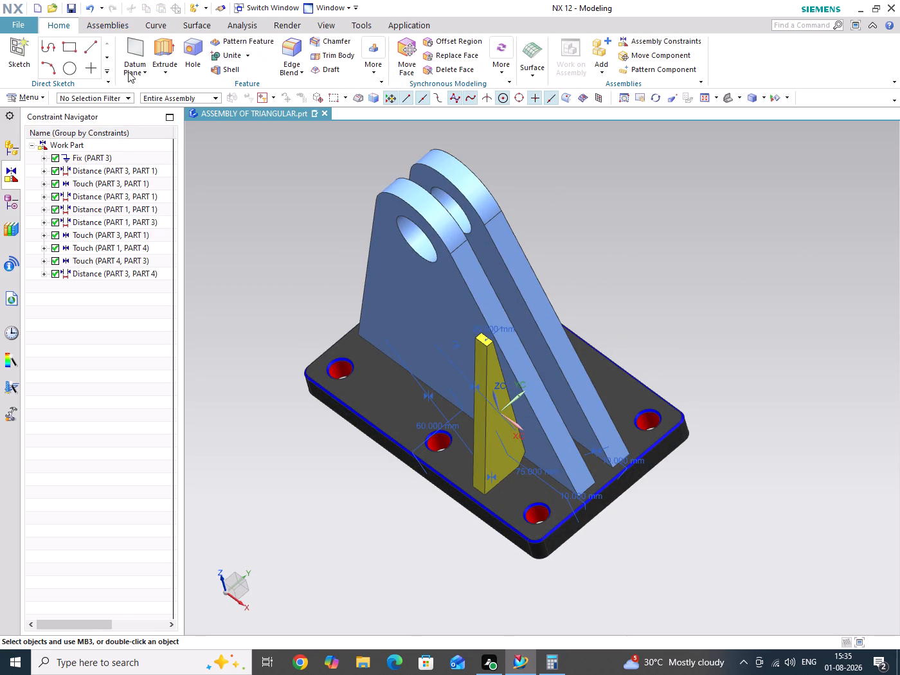
{"action": "left_click", "coordinate": [134, 71]}
{"action": "left_click", "coordinate": [164, 122]}
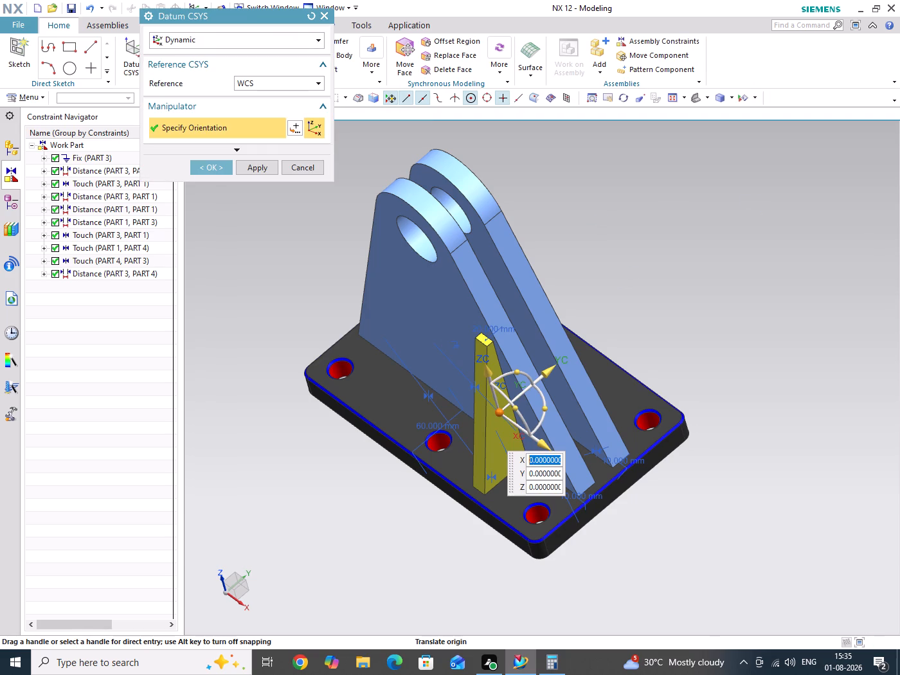
{"action": "left_click", "coordinate": [215, 168]}
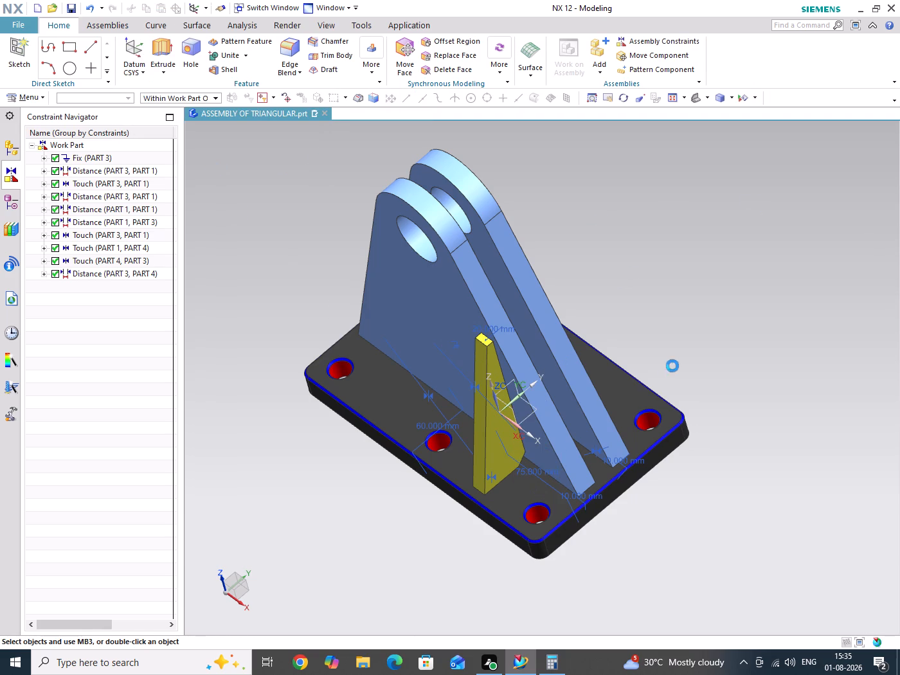
{"action": "middle_click_drag", "start_coordinate": [708, 343], "coordinate": [723, 384]}
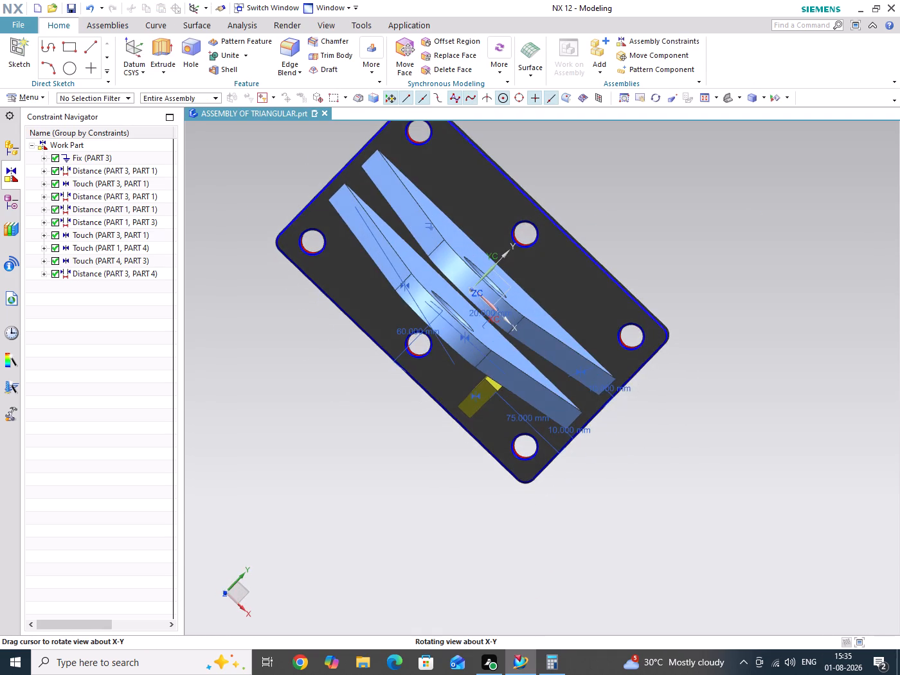
{"action": "middle_click_drag", "start_coordinate": [723, 384], "coordinate": [742, 337]}
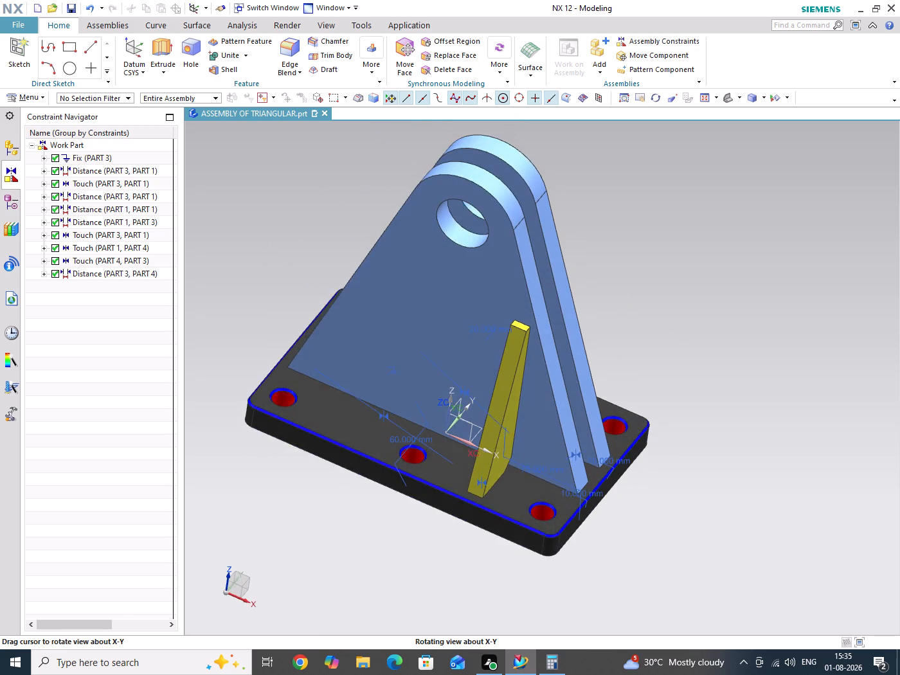
Mirror the PART 4 rib across the datum coordinate system's YZ plane, keeping the default naming and reposition solution.
{"action": "middle_click_drag", "start_coordinate": [742, 337], "coordinate": [739, 343]}
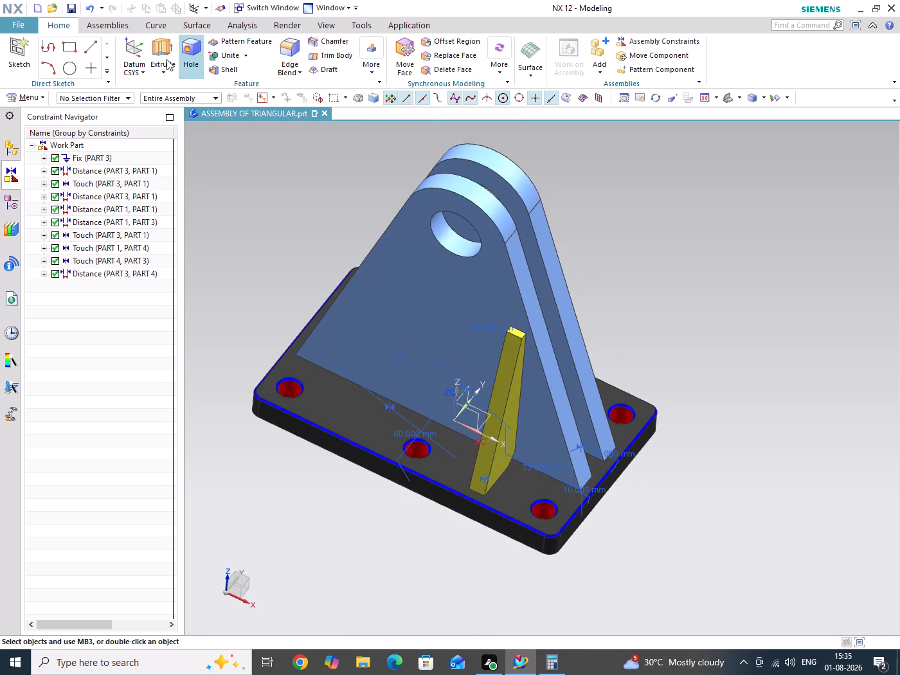
{"action": "left_click", "coordinate": [110, 32]}
{"action": "left_click", "coordinate": [98, 25]}
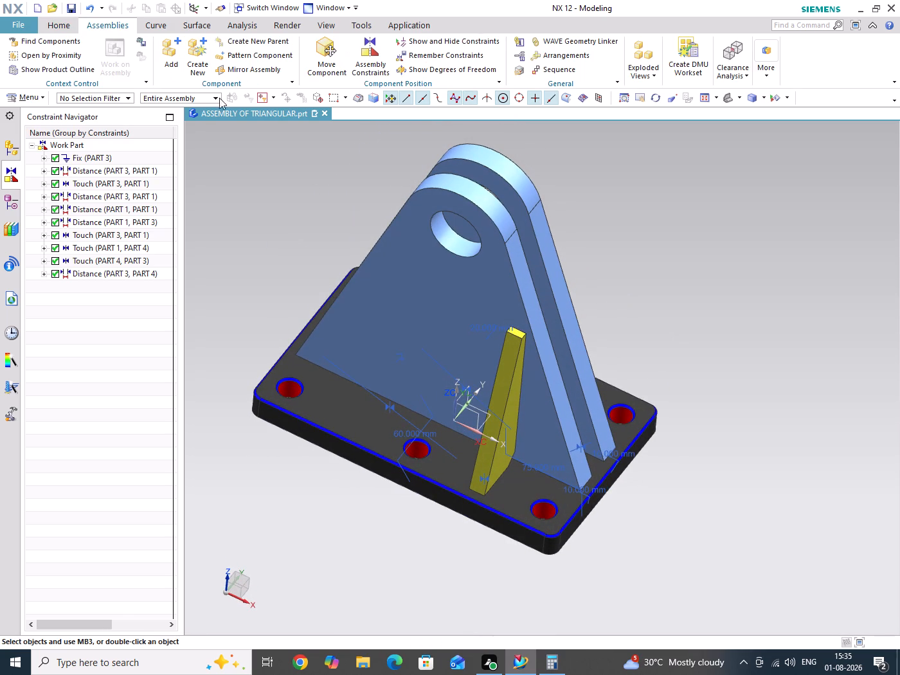
{"action": "left_click", "coordinate": [251, 69]}
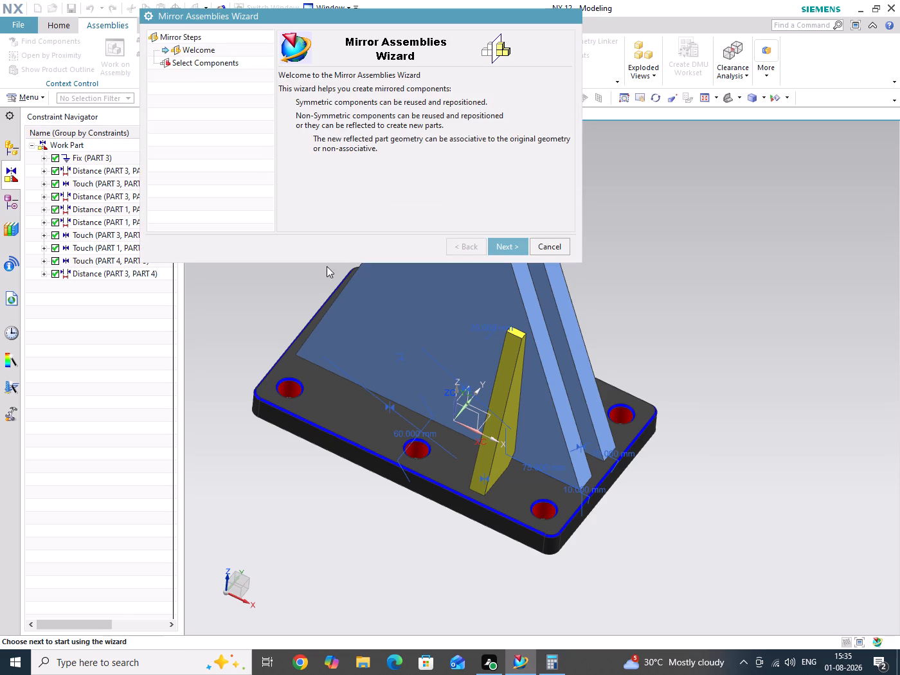
{"action": "left_click", "coordinate": [517, 249]}
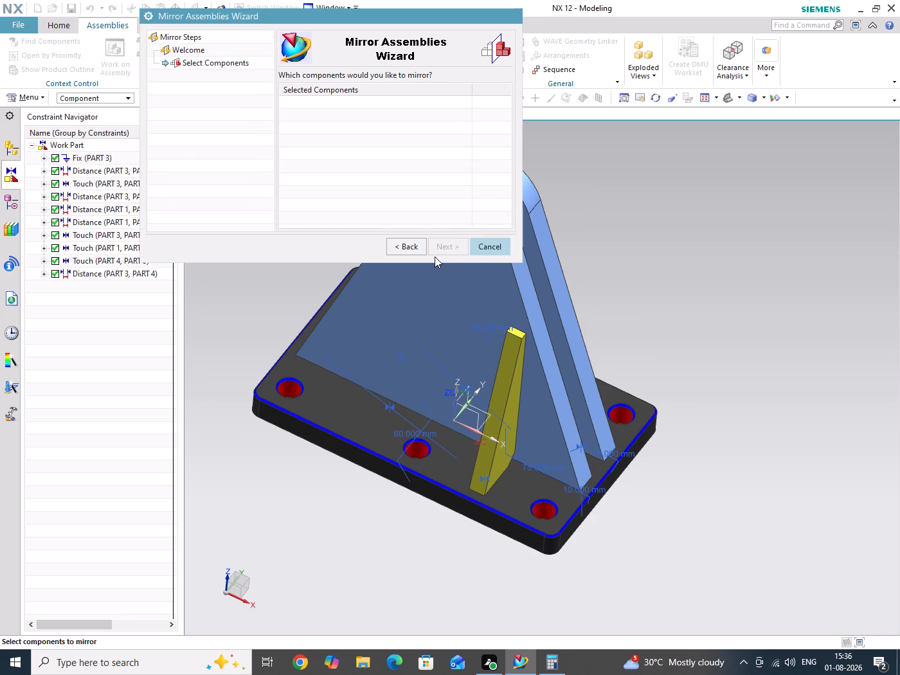
{"action": "left_click", "coordinate": [503, 388]}
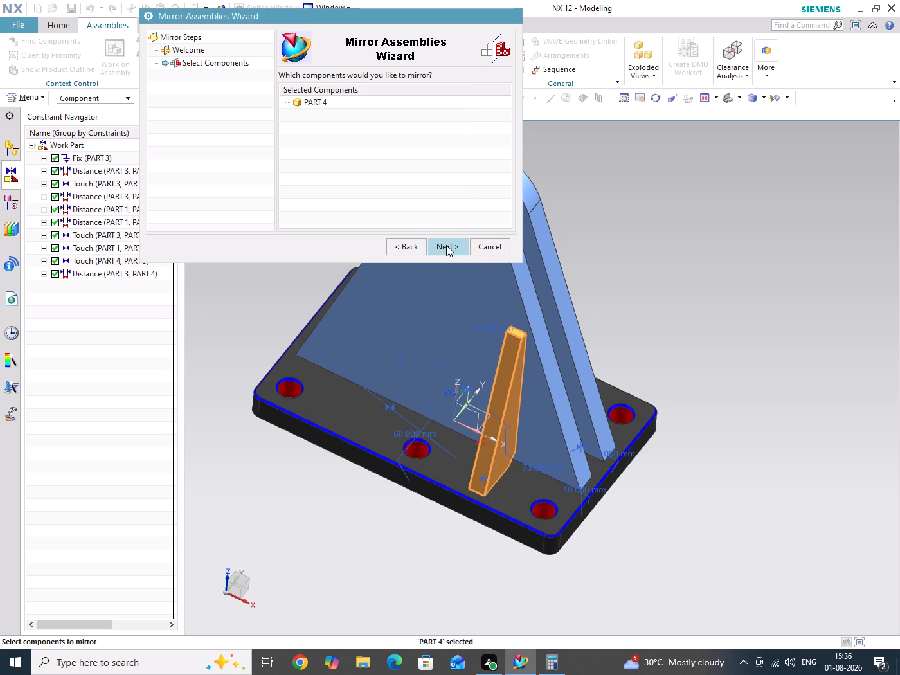
{"action": "left_click", "coordinate": [446, 249]}
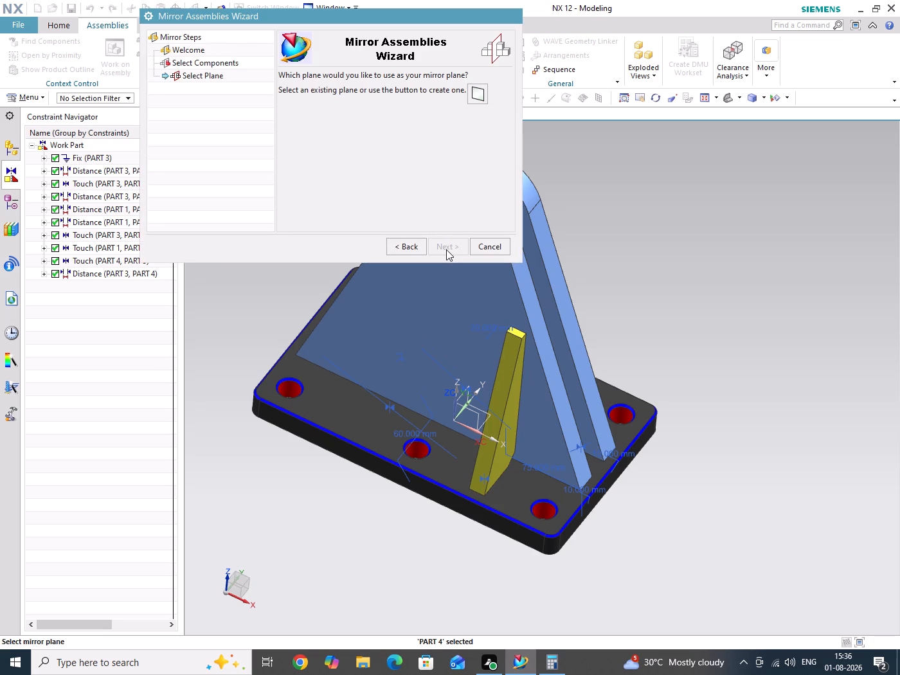
{"action": "left_click", "coordinate": [467, 390]}
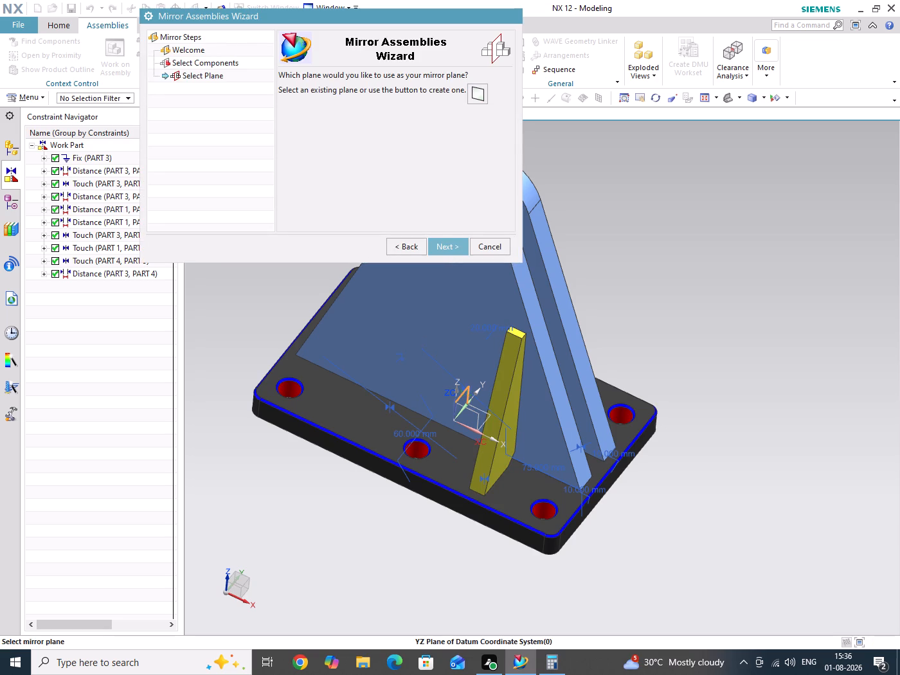
{"action": "left_click", "coordinate": [442, 248]}
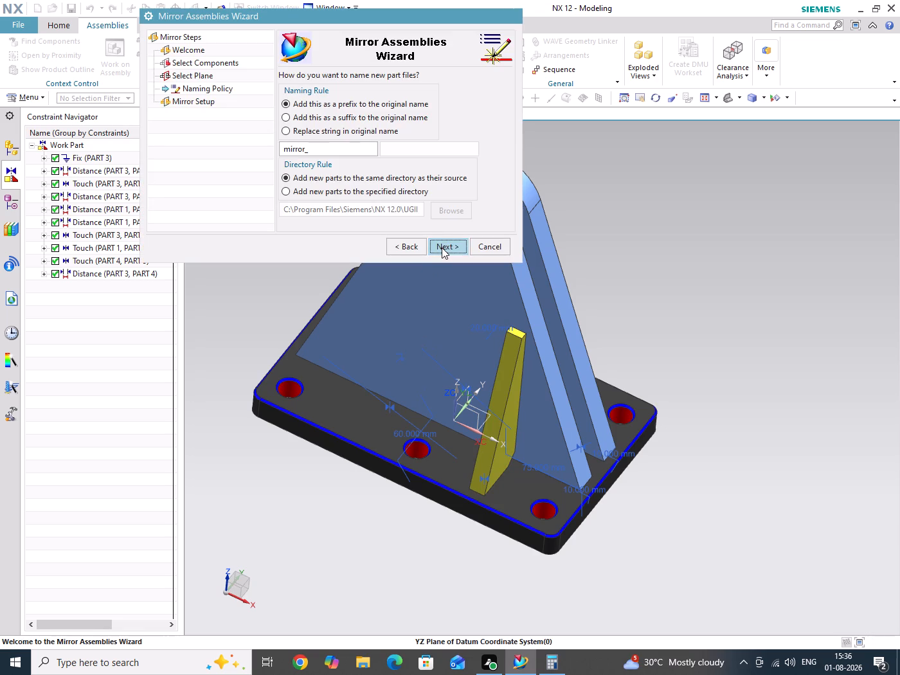
{"action": "left_click", "coordinate": [442, 248]}
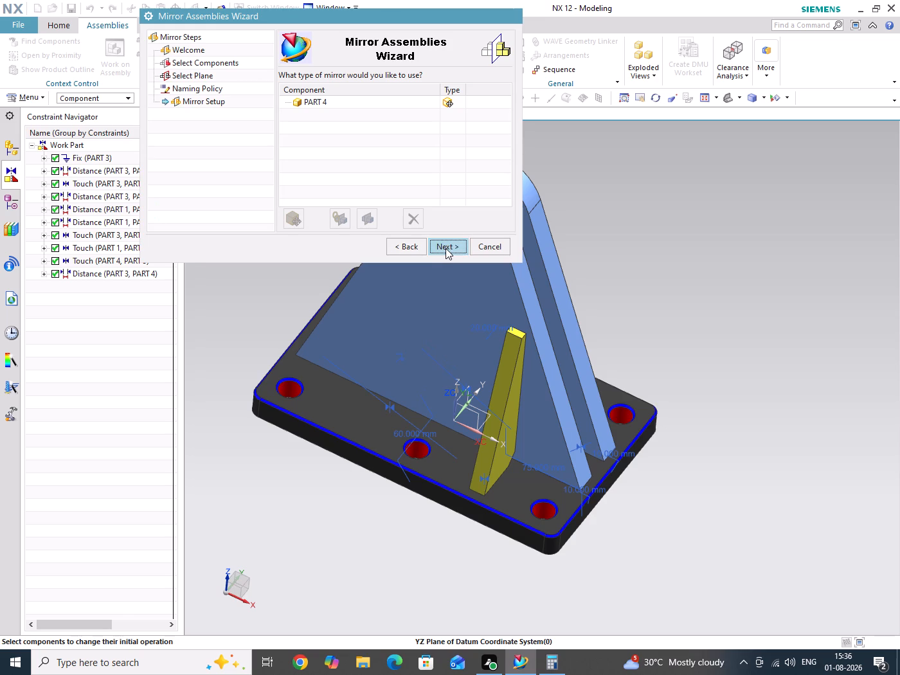
{"action": "left_click", "coordinate": [446, 248]}
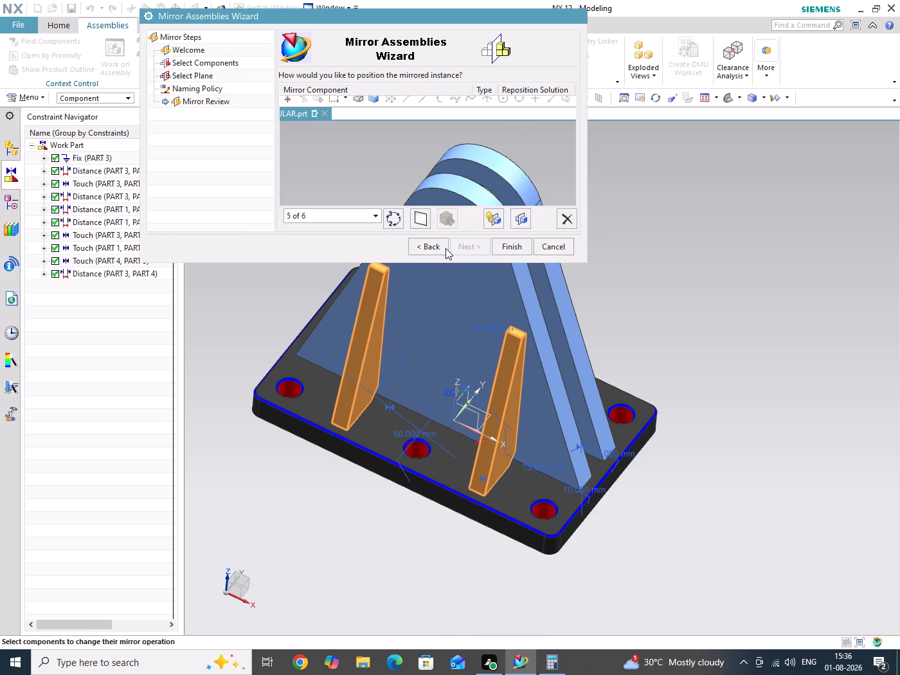
{"action": "left_click", "coordinate": [525, 249]}
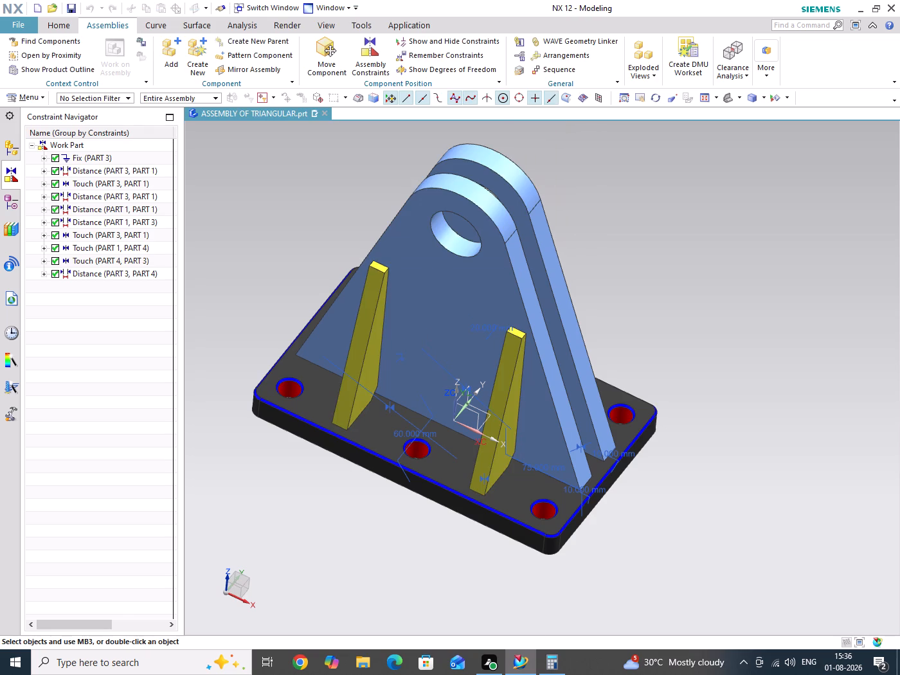
Mirror both PART 4 ribs across the datum coordinate system's XZ plane onto the opposite side of the PART 1 plates.
{"action": "middle_click_drag", "start_coordinate": [685, 293], "coordinate": [643, 307]}
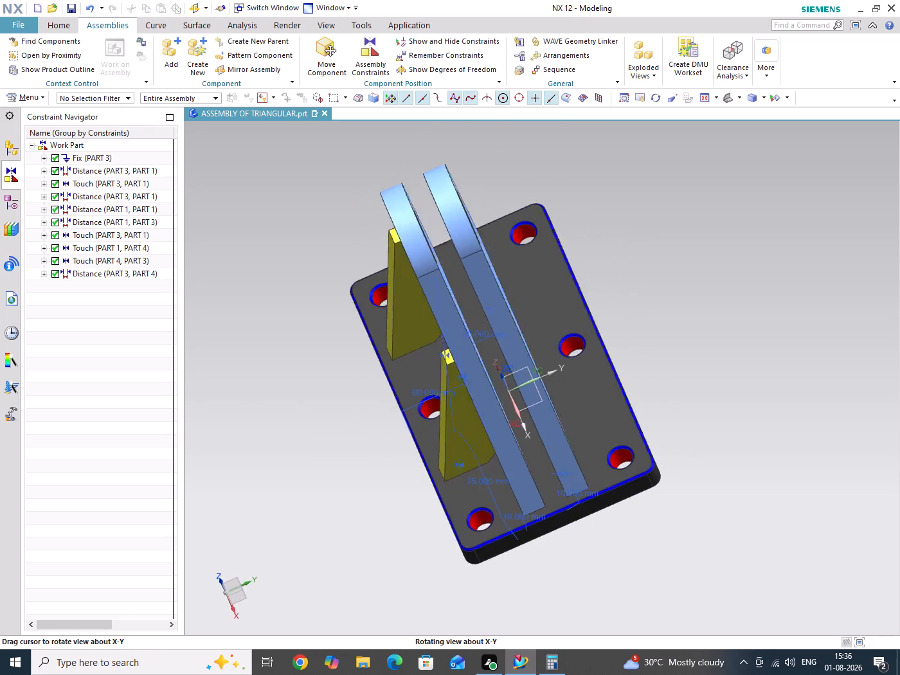
{"action": "middle_click_drag", "start_coordinate": [643, 307], "coordinate": [649, 314]}
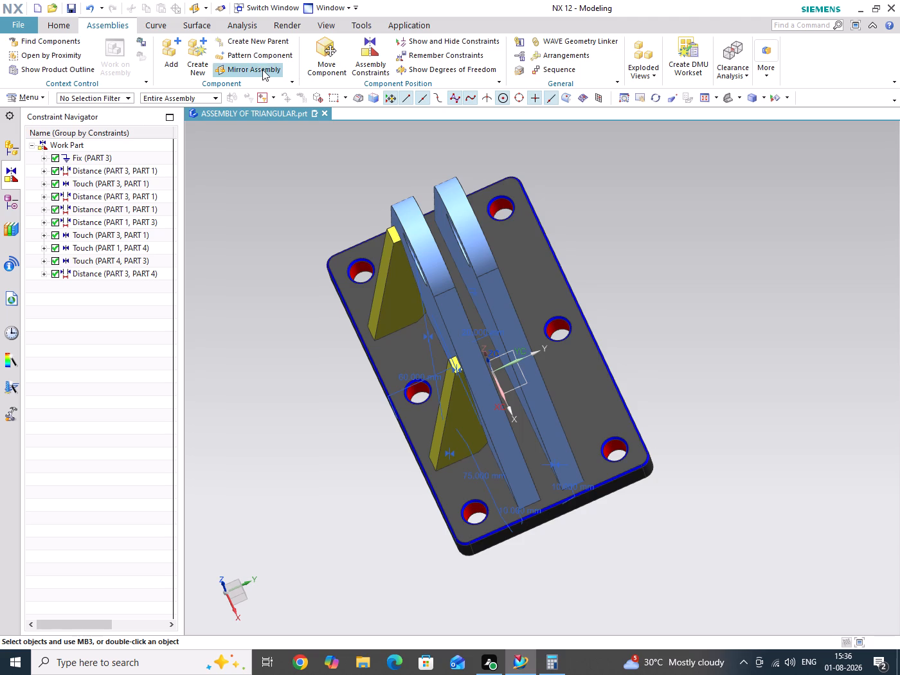
{"action": "left_click", "coordinate": [258, 69]}
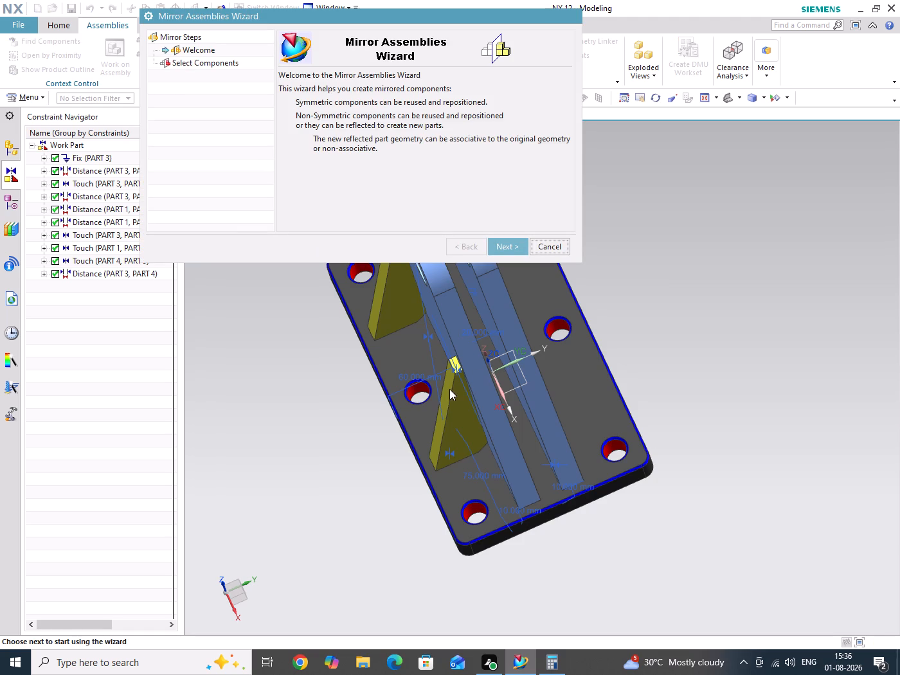
{"action": "left_click", "coordinate": [510, 247]}
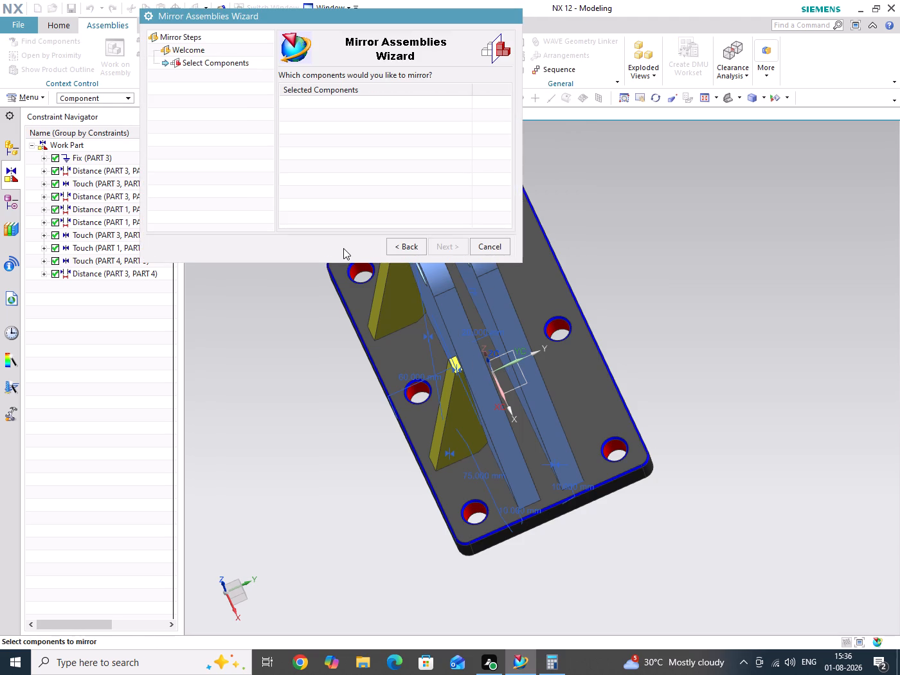
{"action": "left_click", "coordinate": [449, 442]}
{"action": "left_click", "coordinate": [390, 300]}
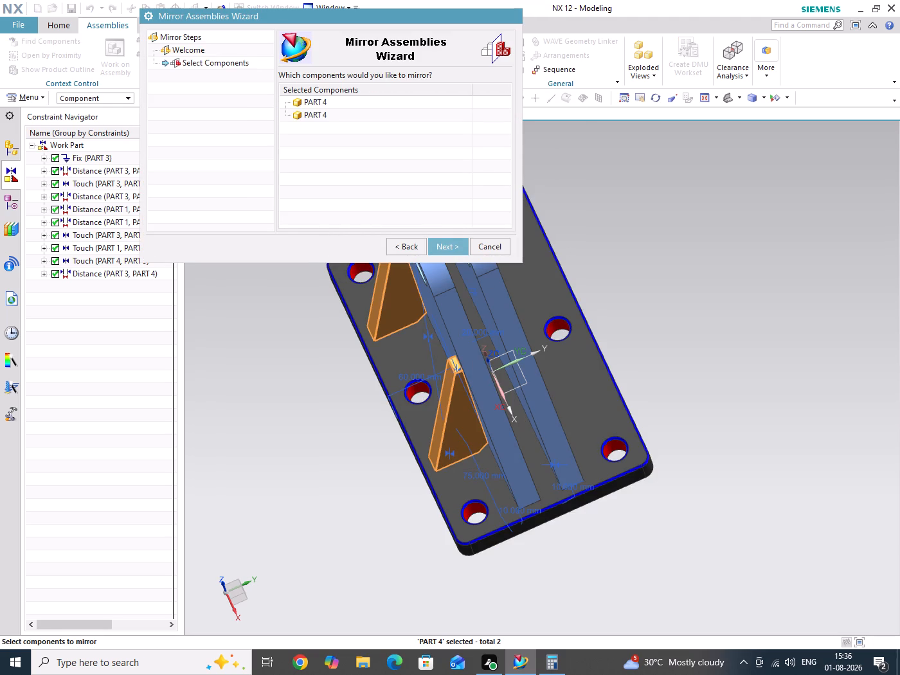
{"action": "left_click", "coordinate": [448, 248]}
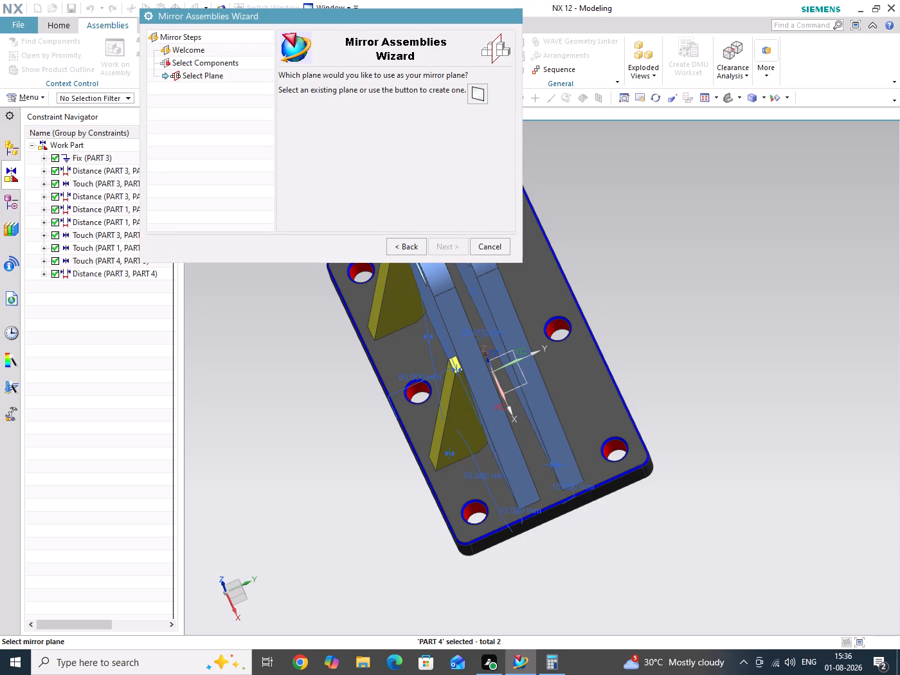
{"action": "middle_click", "coordinate": [683, 414]}
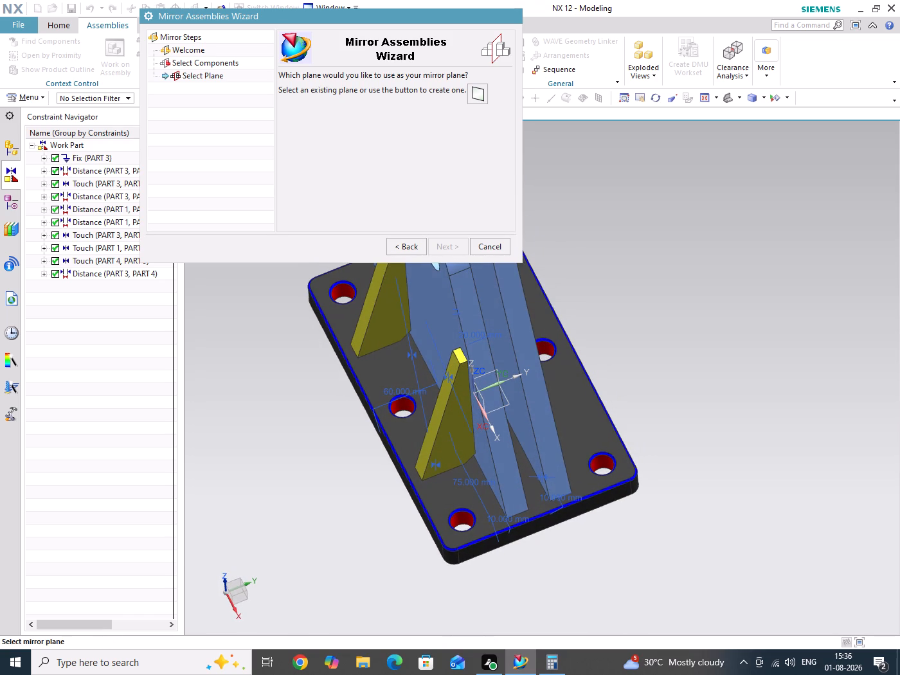
{"action": "left_click", "coordinate": [485, 398]}
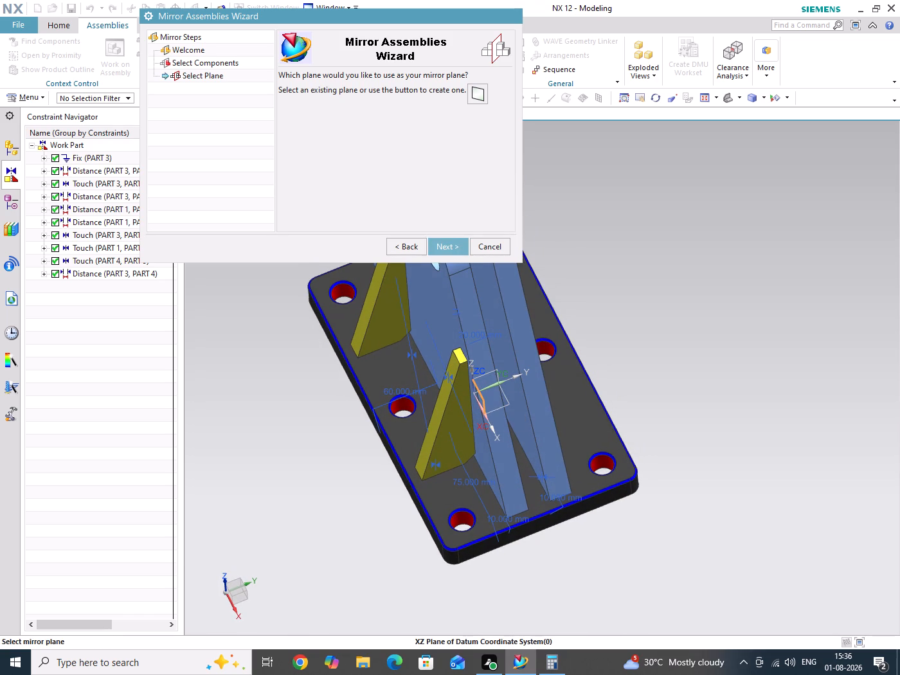
{"action": "left_click", "coordinate": [442, 246]}
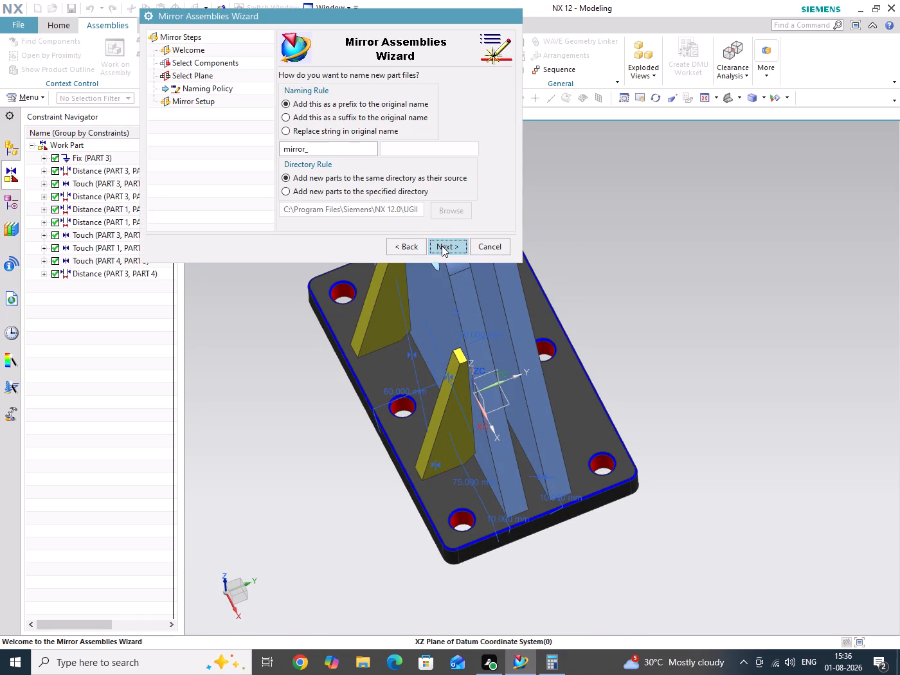
{"action": "left_click", "coordinate": [442, 246]}
{"action": "left_click", "coordinate": [455, 250]}
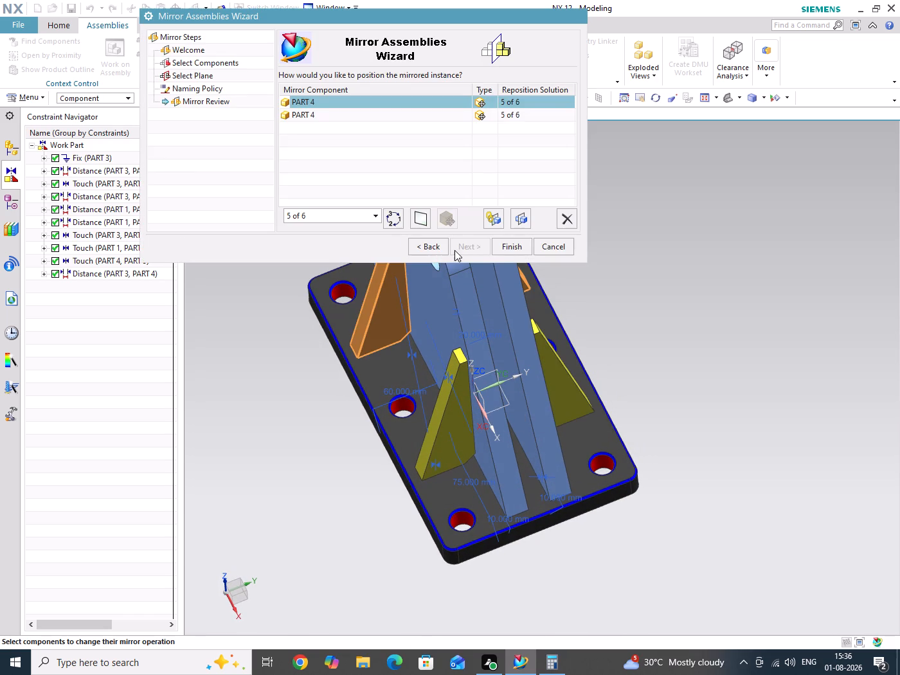
{"action": "left_click", "coordinate": [516, 252]}
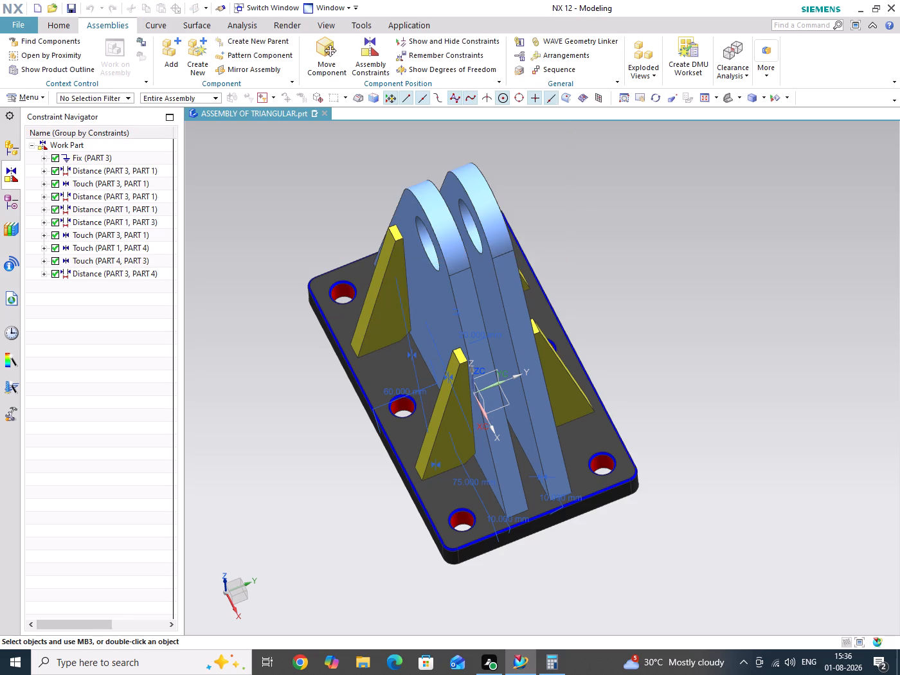
Save the TRIANGULAR bracket assembly.
{"action": "middle_click_drag", "start_coordinate": [663, 354], "coordinate": [650, 387]}
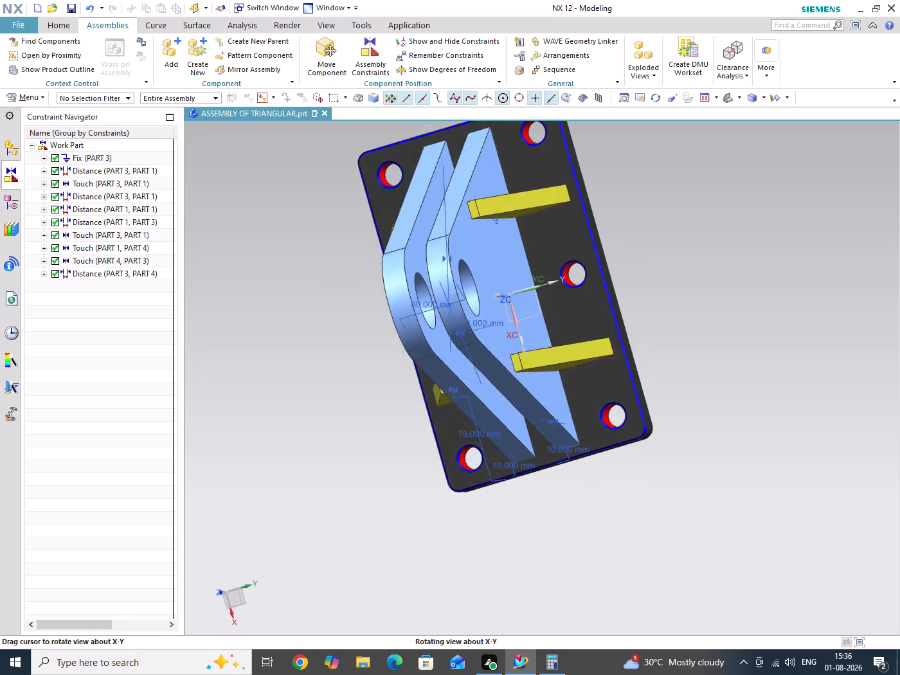
{"action": "middle_click_drag", "start_coordinate": [650, 387], "coordinate": [661, 396]}
{"action": "key", "text": "ctrl+s"}
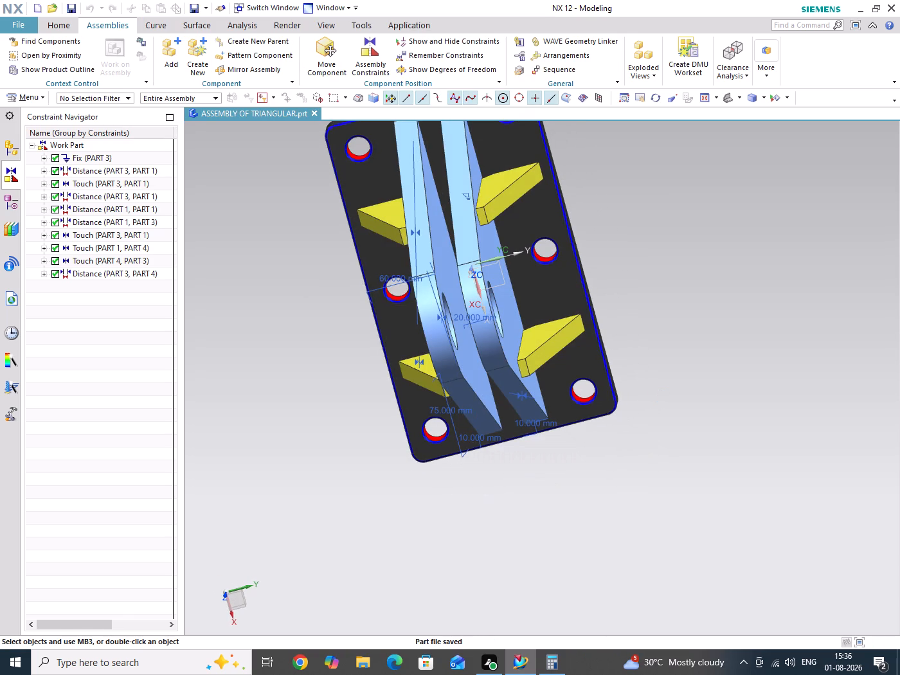
Examine the four PART 4 ribs around the PART 1 plates on PART 3 in isometric, from above and close up.
{"action": "key", "text": "End"}
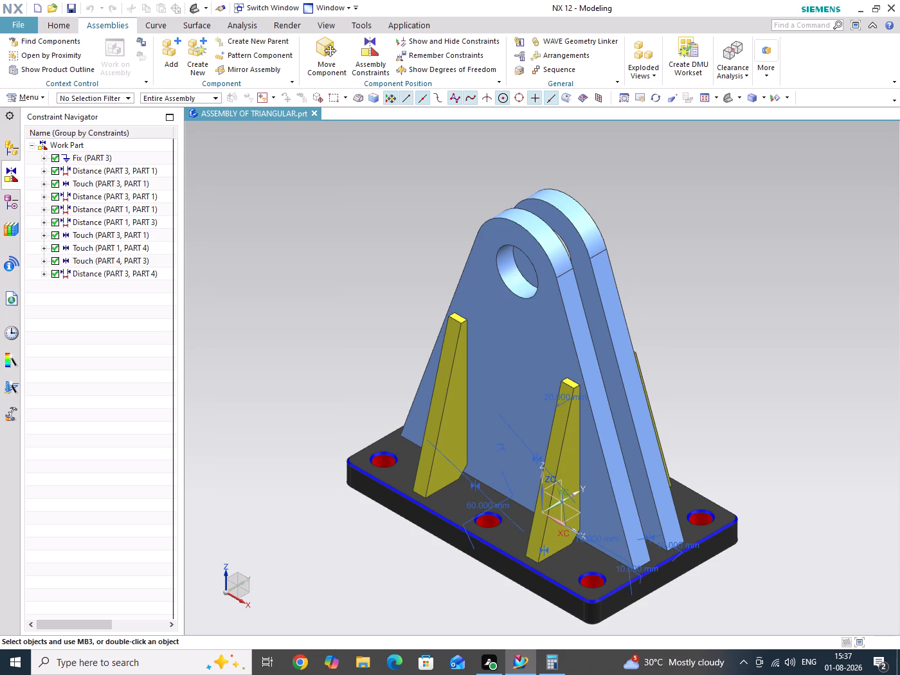
{"action": "left_click_drag", "start_coordinate": [306, 312], "coordinate": [321, 529]}
{"action": "scroll", "coordinate": [589, 379], "scroll_direction": "down", "scroll_amount": 3}
{"action": "scroll", "coordinate": [670, 473], "scroll_direction": "up", "scroll_amount": 2}
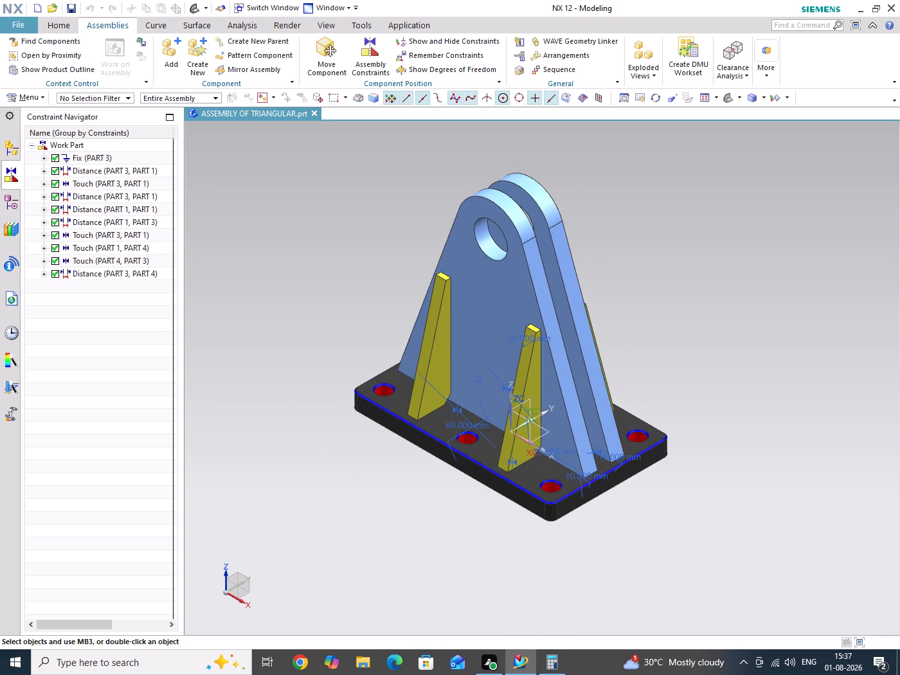
{"action": "key", "text": "End"}
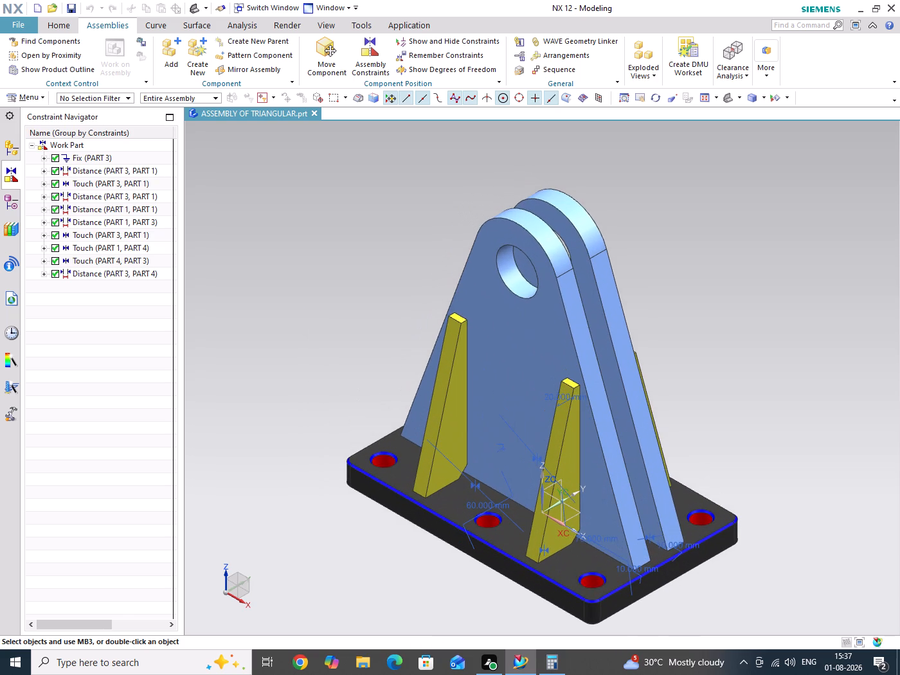
{"action": "scroll", "coordinate": [733, 465], "scroll_direction": "down", "scroll_amount": 1}
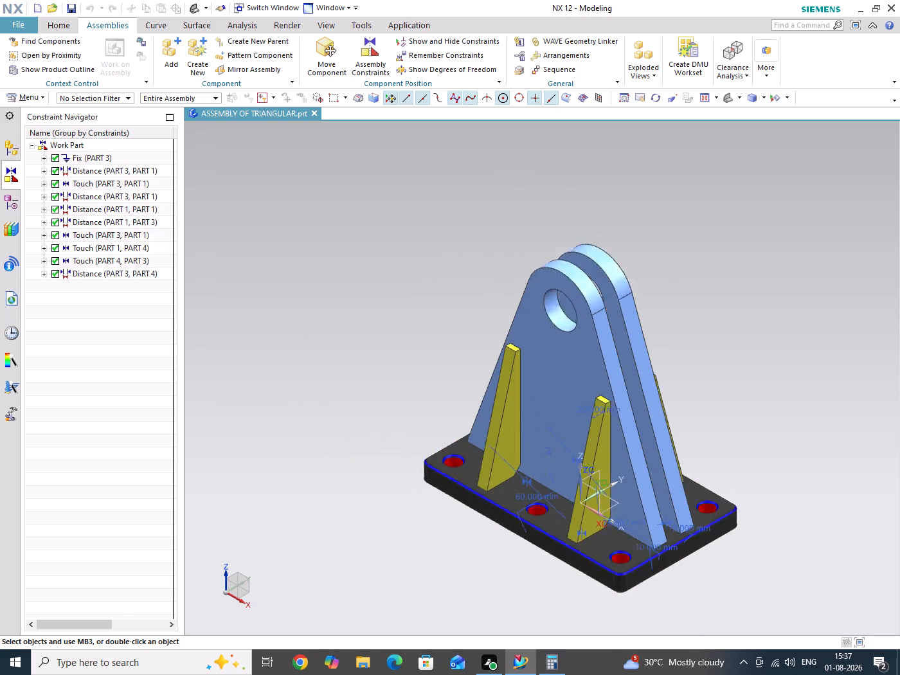
{"action": "scroll", "coordinate": [733, 465], "scroll_direction": "down", "scroll_amount": 2}
{"action": "middle_click_drag", "start_coordinate": [735, 492], "coordinate": [721, 544]}
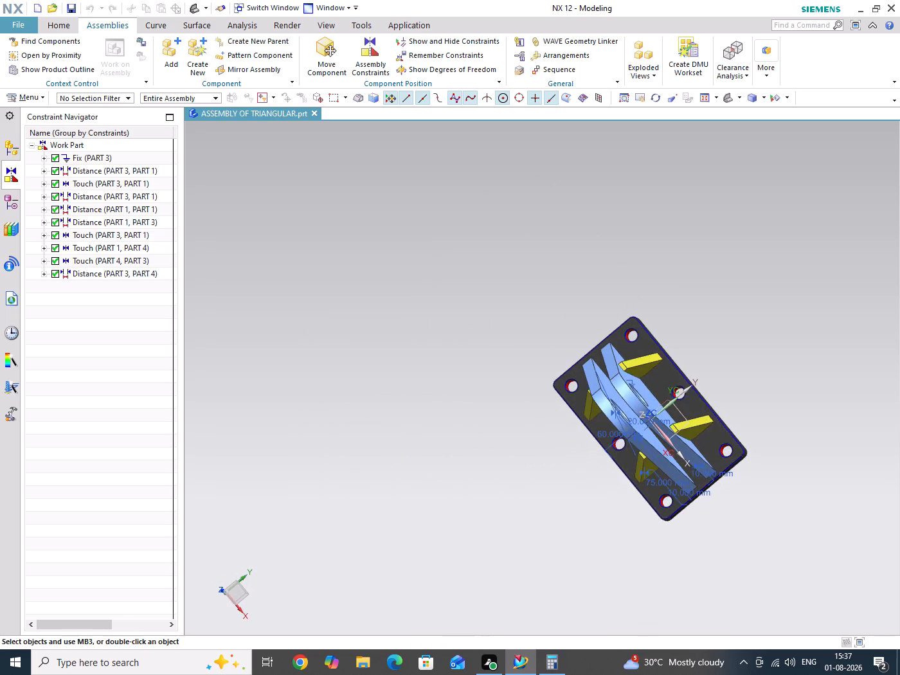
{"action": "scroll", "coordinate": [735, 498], "scroll_direction": "up", "scroll_amount": 2}
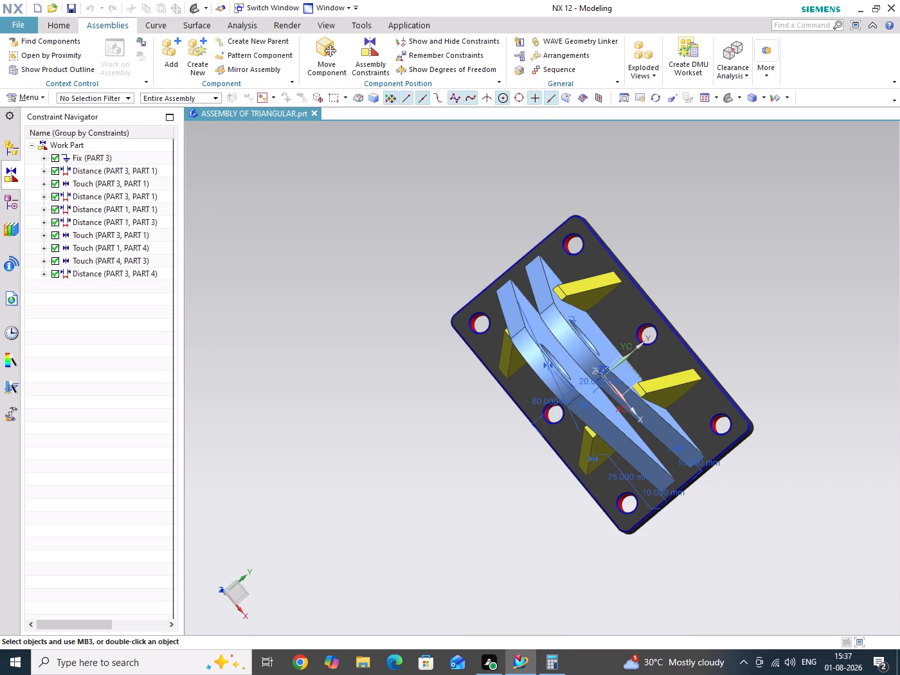
{"action": "middle_click_drag", "start_coordinate": [732, 496], "coordinate": [744, 486]}
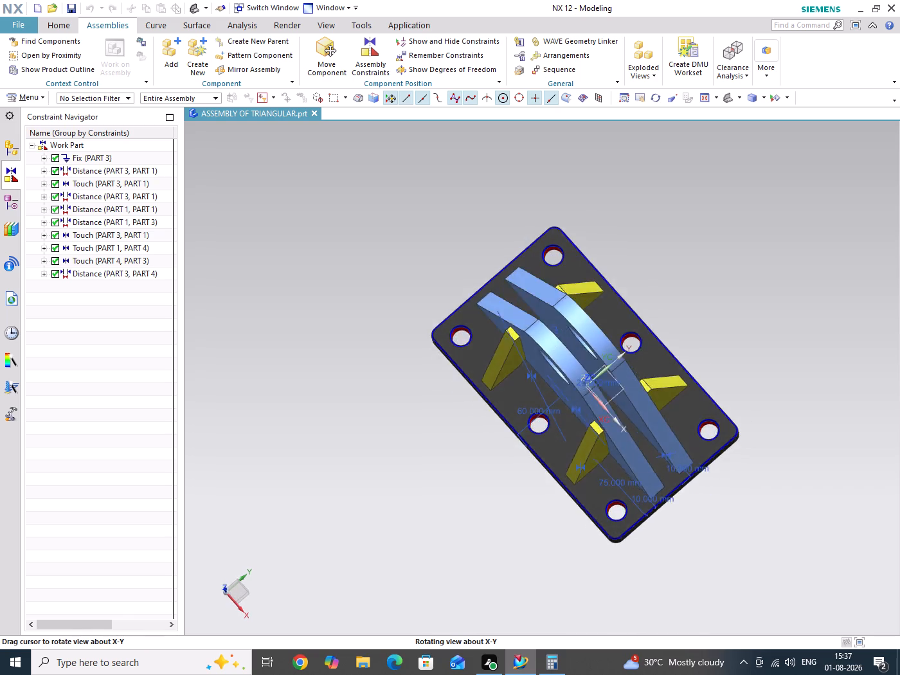
{"action": "middle_click_drag", "start_coordinate": [744, 486], "coordinate": [759, 457]}
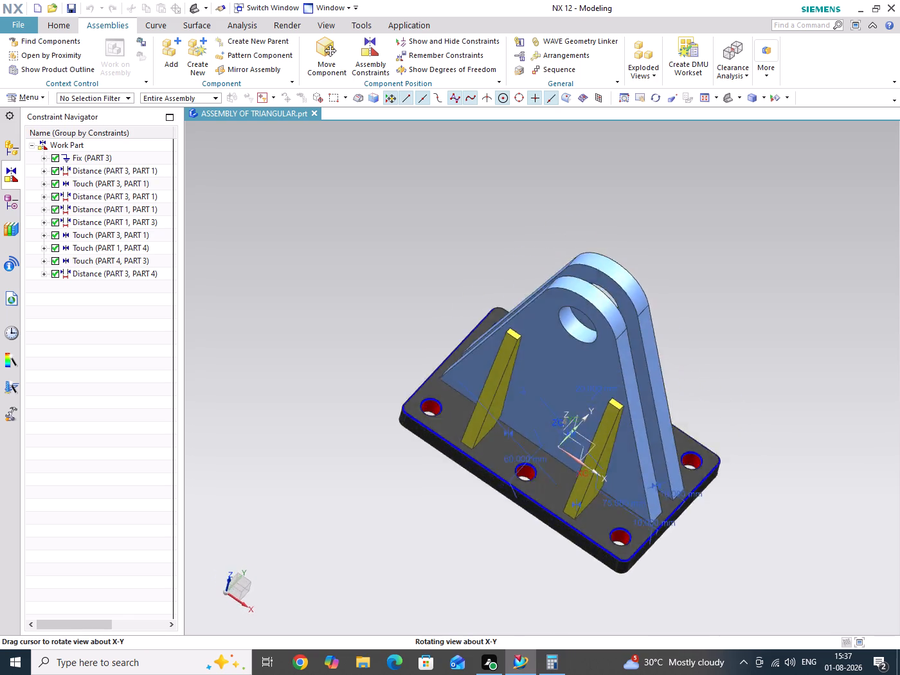
{"action": "middle_click_drag", "start_coordinate": [759, 457], "coordinate": [732, 456]}
{"action": "scroll", "coordinate": [705, 557], "scroll_direction": "up", "scroll_amount": 3}
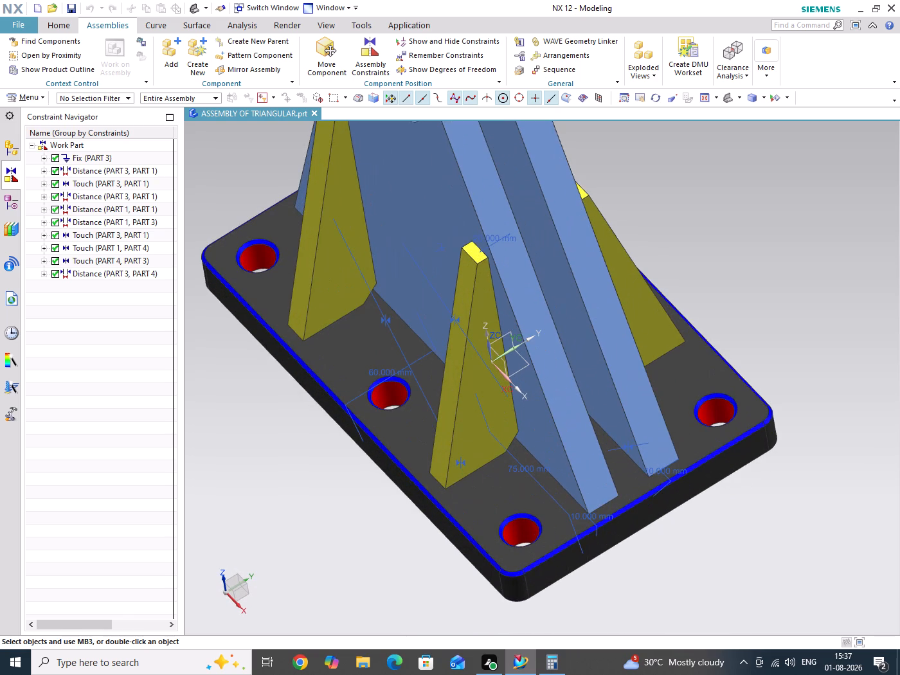
{"action": "middle_click_drag", "start_coordinate": [724, 536], "coordinate": [734, 549]}
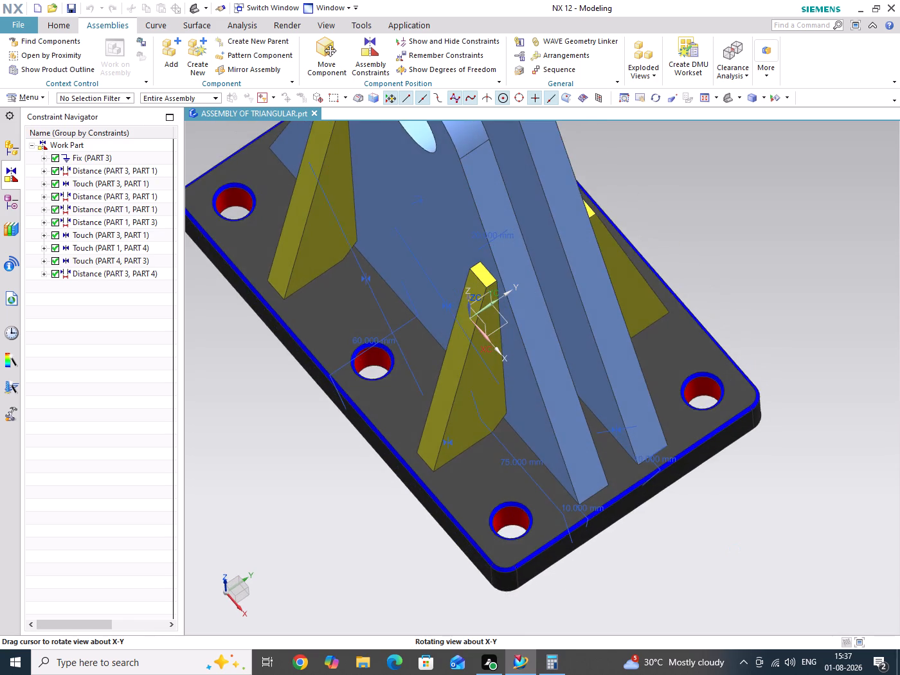
{"action": "scroll", "coordinate": [754, 538], "scroll_direction": "down", "scroll_amount": 3}
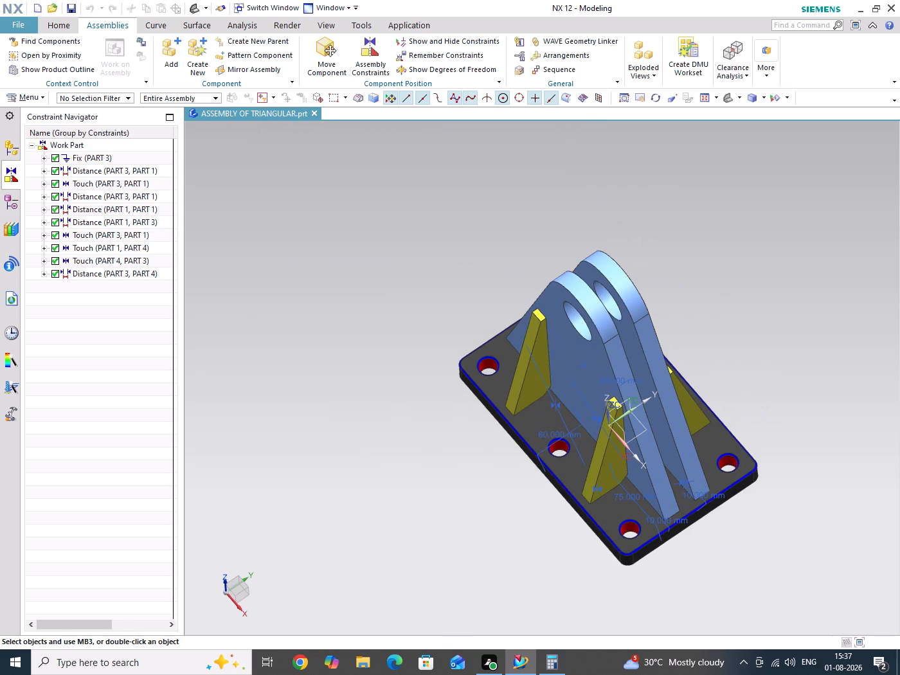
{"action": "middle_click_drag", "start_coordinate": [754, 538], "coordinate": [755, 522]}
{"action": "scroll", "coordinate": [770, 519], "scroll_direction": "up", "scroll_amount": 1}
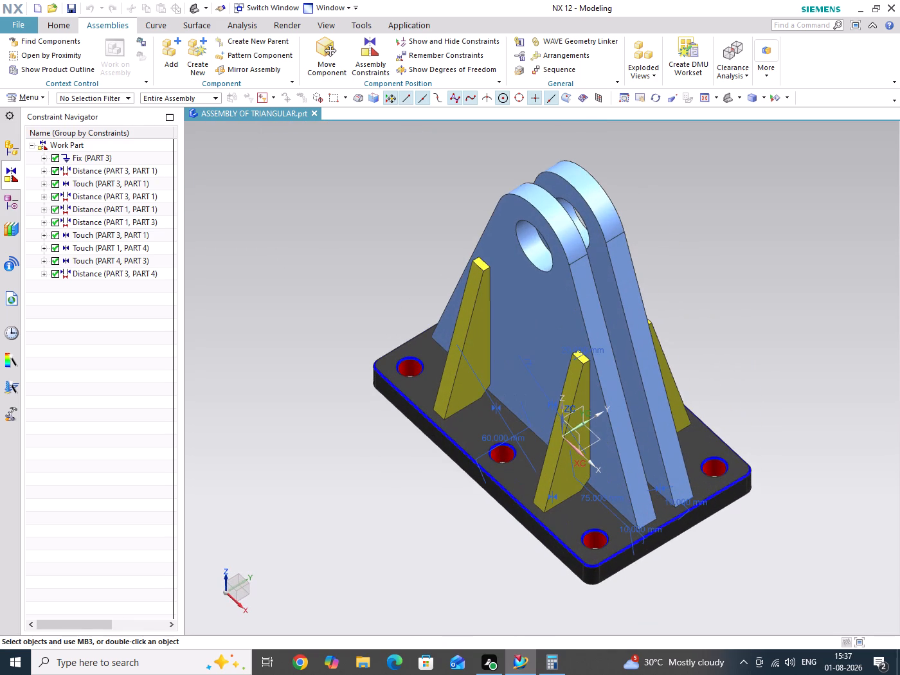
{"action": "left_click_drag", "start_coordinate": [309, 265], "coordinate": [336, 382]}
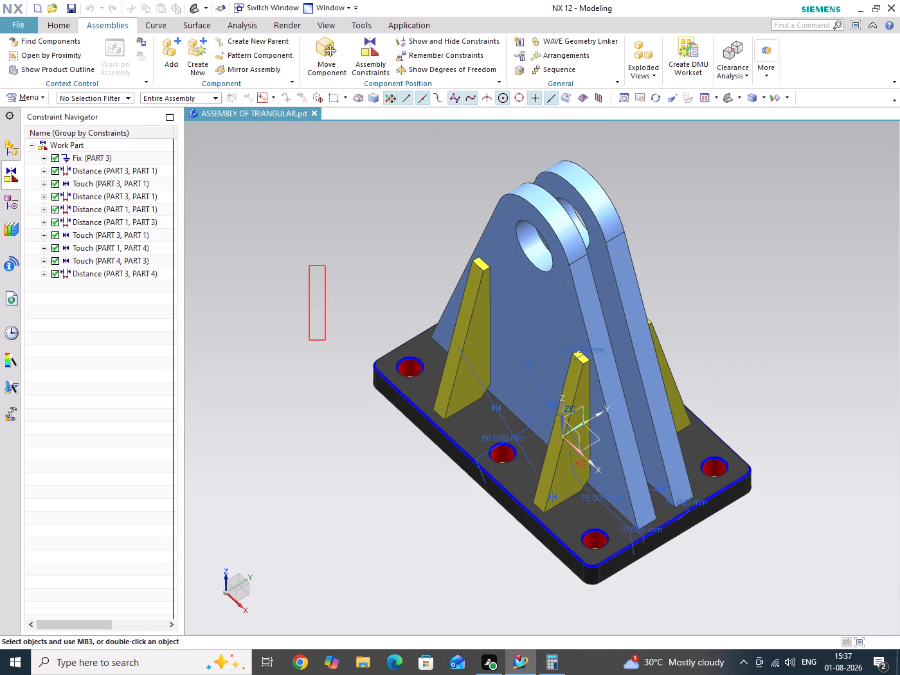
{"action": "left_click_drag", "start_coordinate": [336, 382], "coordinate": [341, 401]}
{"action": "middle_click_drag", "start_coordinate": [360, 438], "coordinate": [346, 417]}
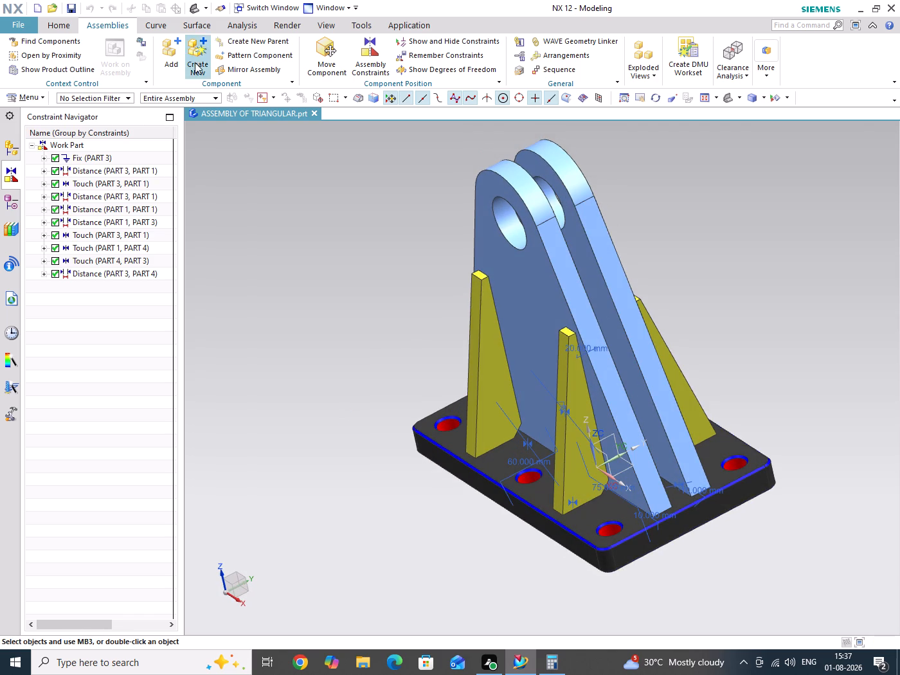
Start adding a component and load the headed pin PART 5 from the TRIANGULAR folder.
{"action": "left_click", "coordinate": [179, 47]}
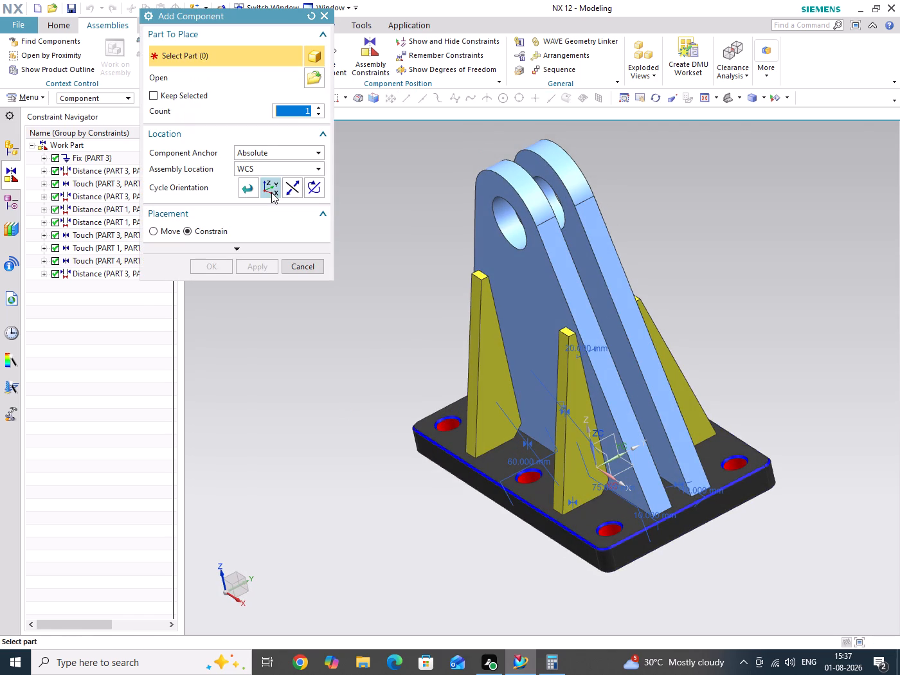
{"action": "left_click", "coordinate": [313, 78]}
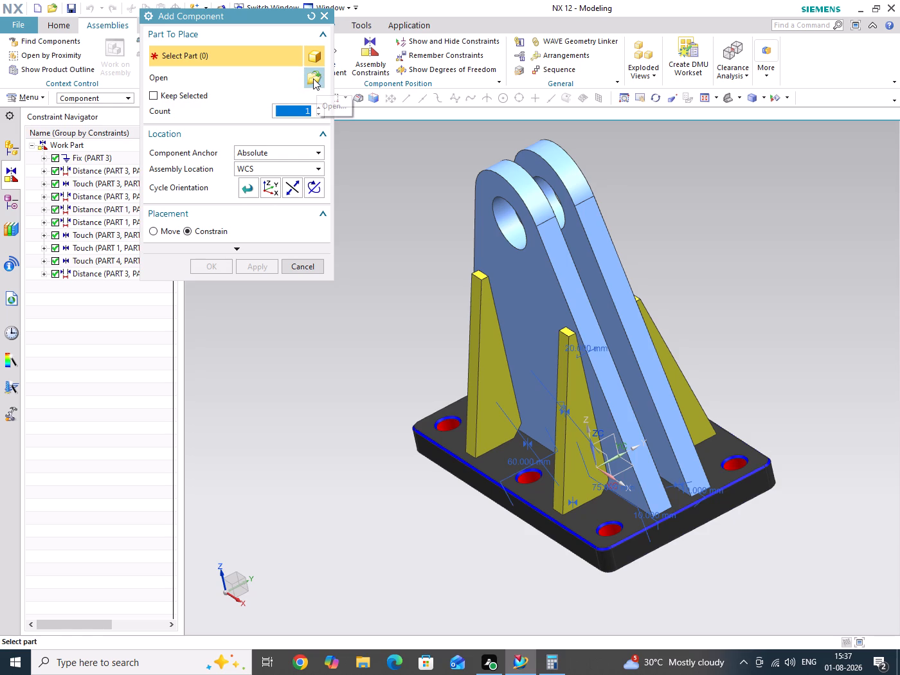
{"action": "left_click", "coordinate": [117, 125]}
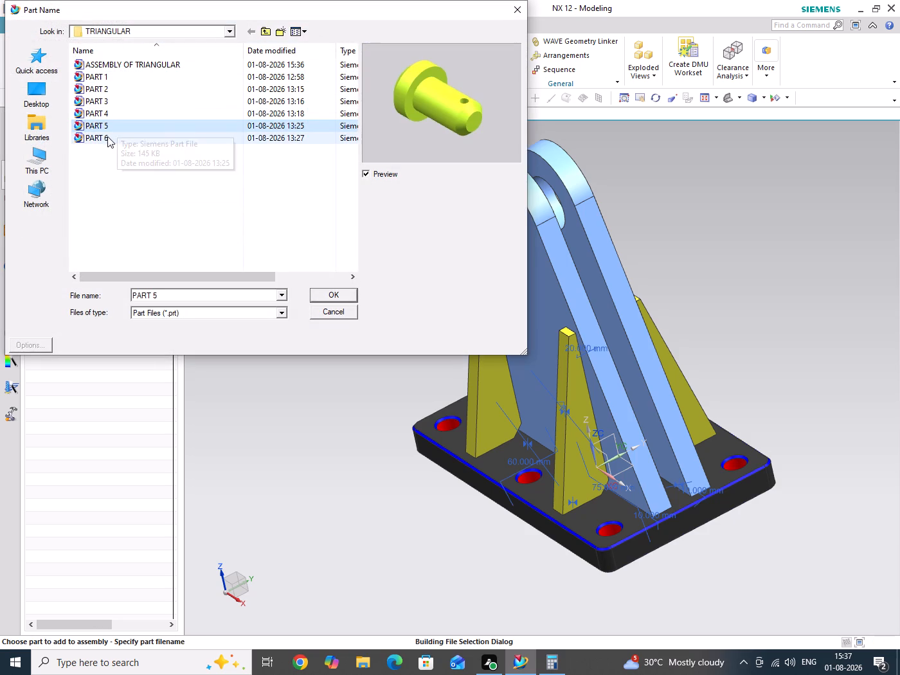
{"action": "left_click", "coordinate": [105, 138]}
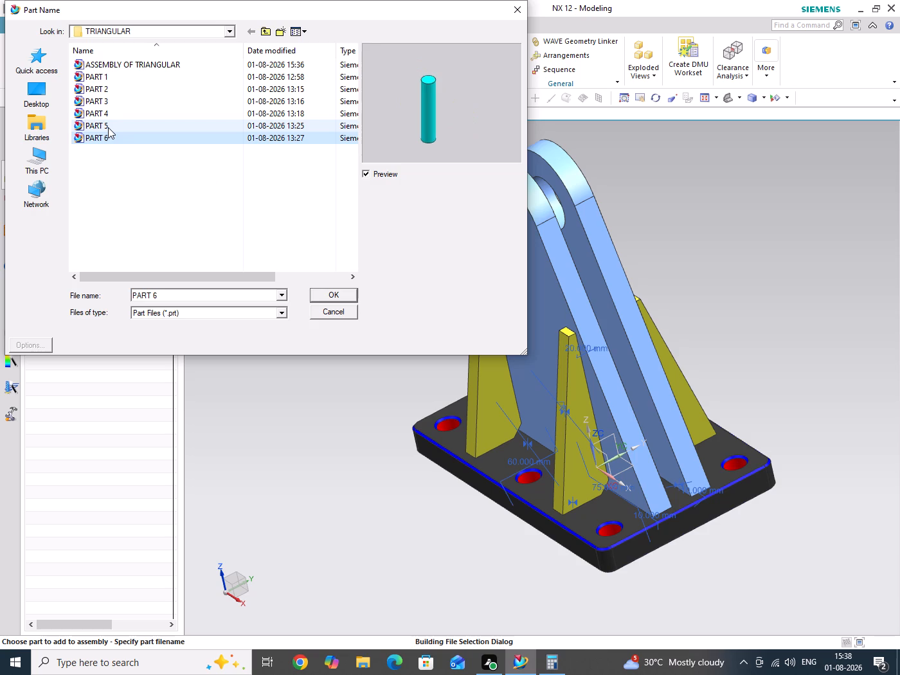
{"action": "left_click", "coordinate": [108, 127]}
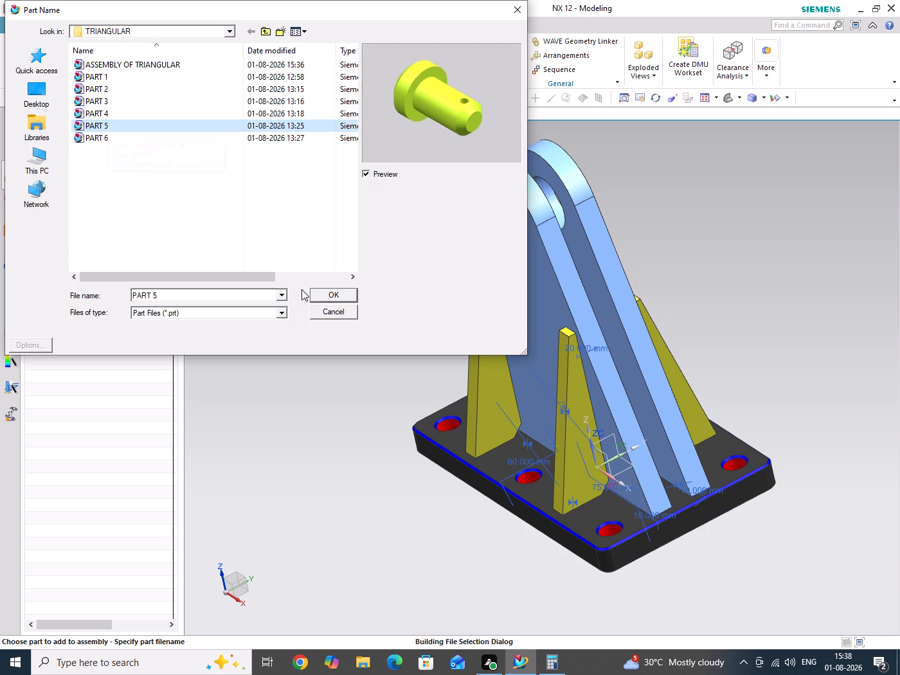
{"action": "left_click", "coordinate": [332, 295]}
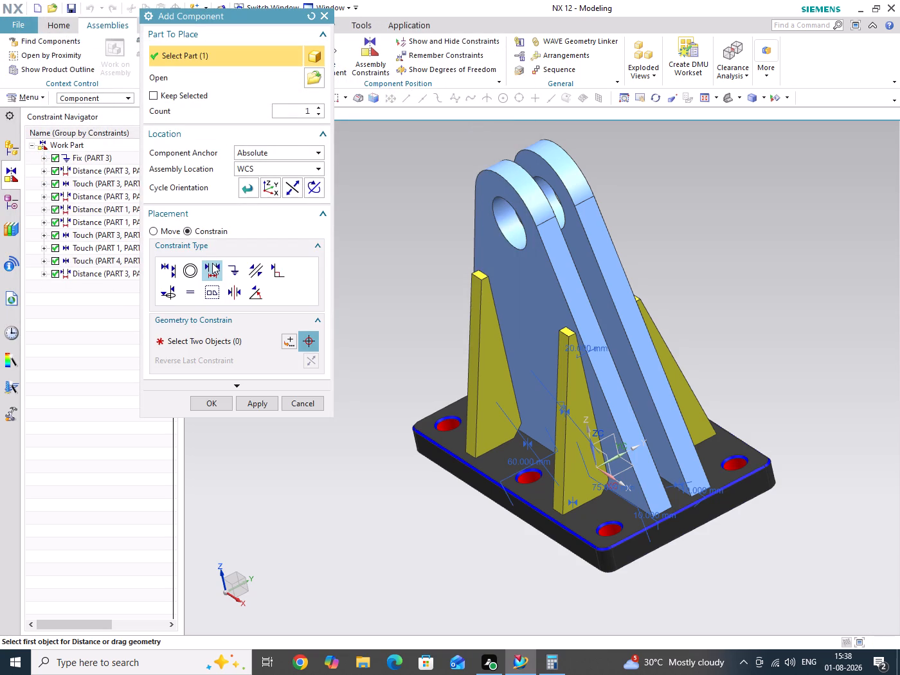
Move PART 5 up beside the PART 1 holes, at about X 60, Y 0, Z 285, and rotate it about ZC to face the holes.
{"action": "left_click", "coordinate": [173, 235]}
{"action": "left_click_drag", "start_coordinate": [628, 439], "coordinate": [617, 391]}
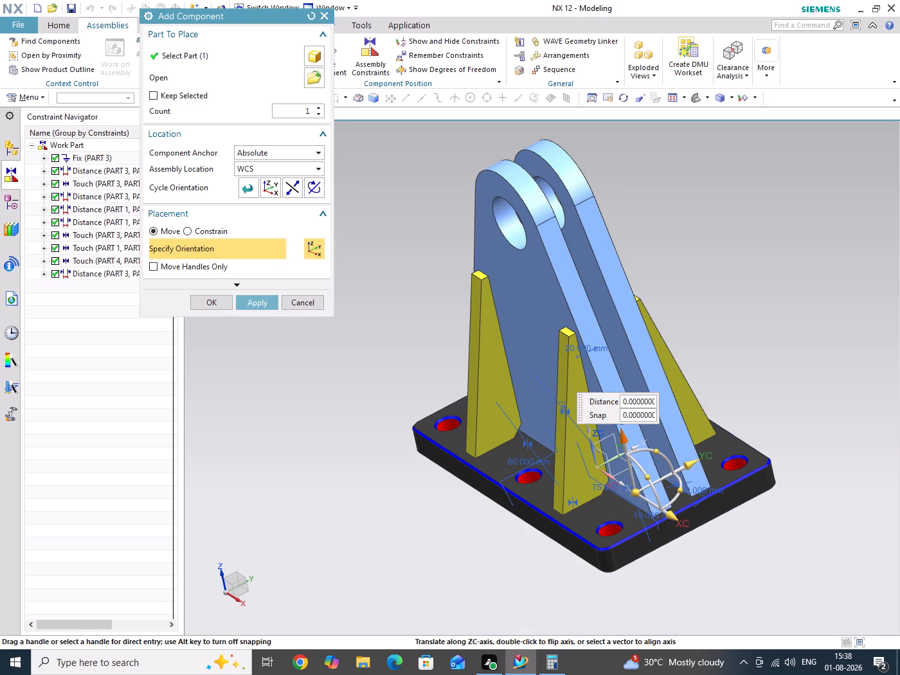
{"action": "left_click_drag", "start_coordinate": [617, 391], "coordinate": [550, 165]}
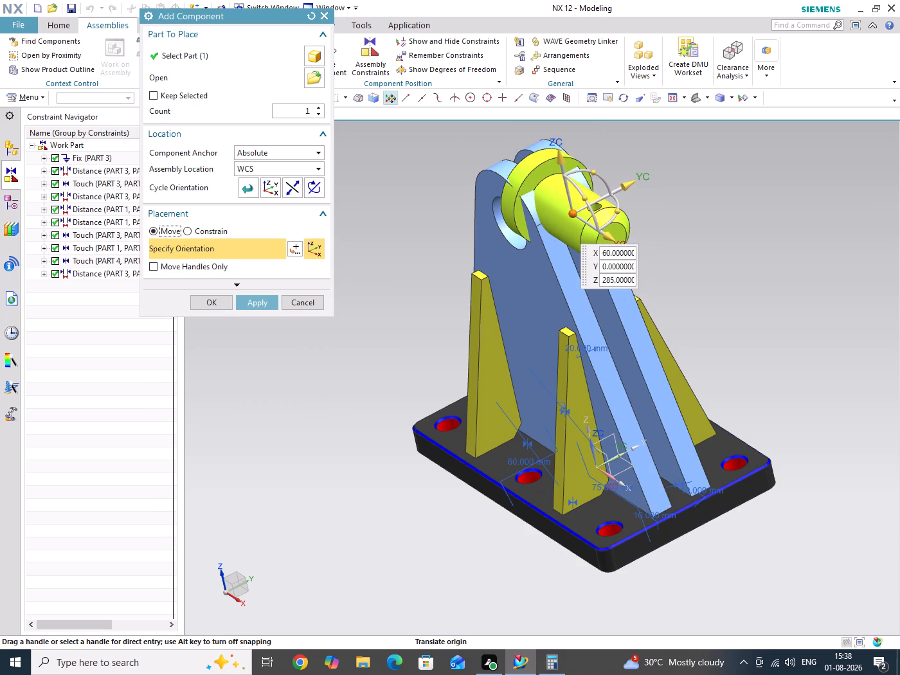
{"action": "left_click", "coordinate": [696, 102]}
{"action": "scroll", "coordinate": [453, 252], "scroll_direction": "up", "scroll_amount": 2}
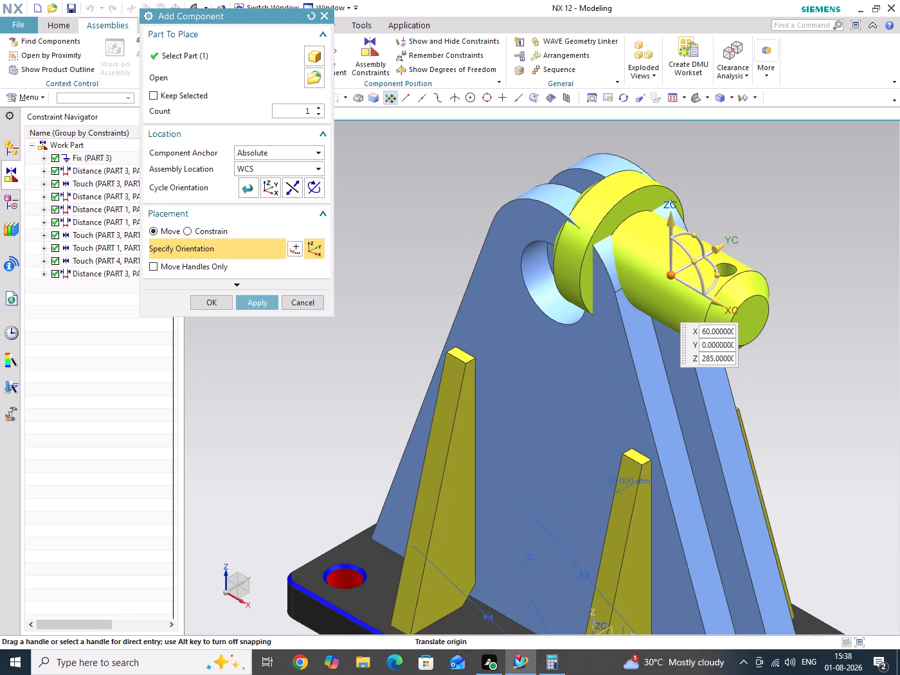
{"action": "left_click_drag", "start_coordinate": [718, 271], "coordinate": [654, 301]}
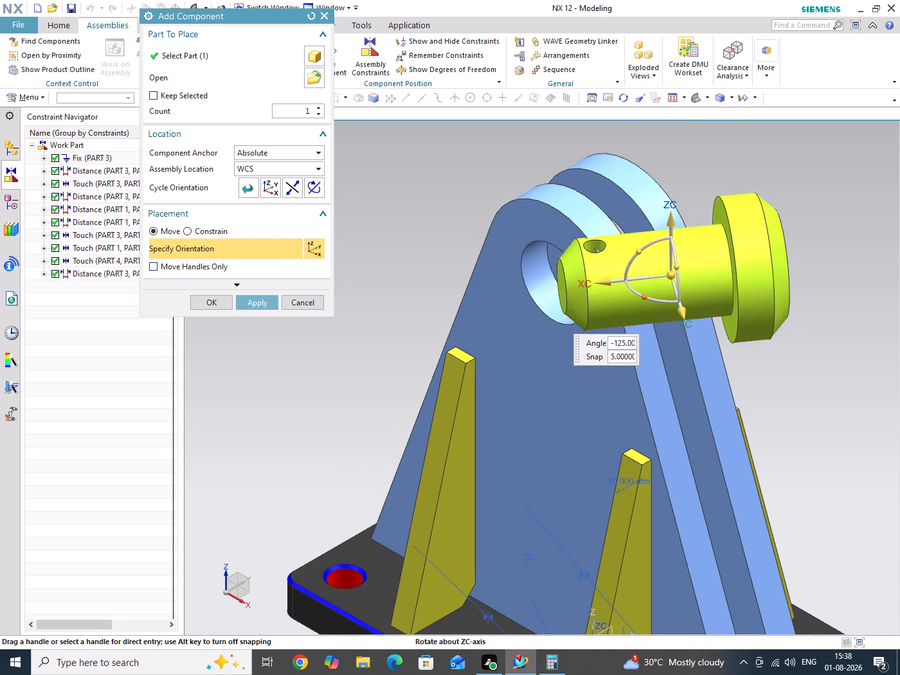
{"action": "left_click_drag", "start_coordinate": [654, 301], "coordinate": [675, 301]}
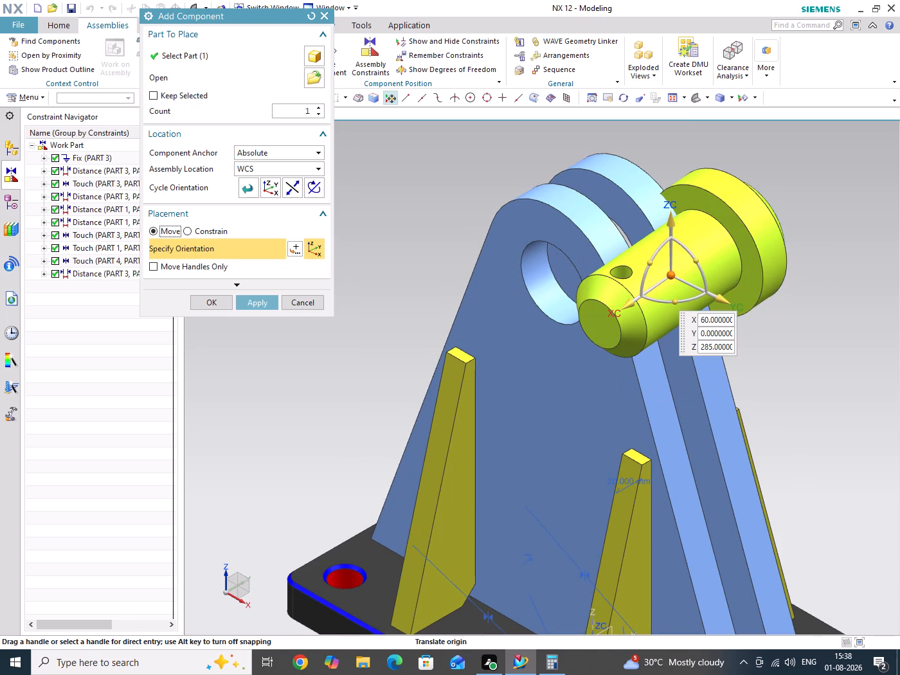
Align PART 5's shank centreline with the centreline of the PART 1 hole using a Touch/Align constraint.
{"action": "left_click", "coordinate": [216, 233]}
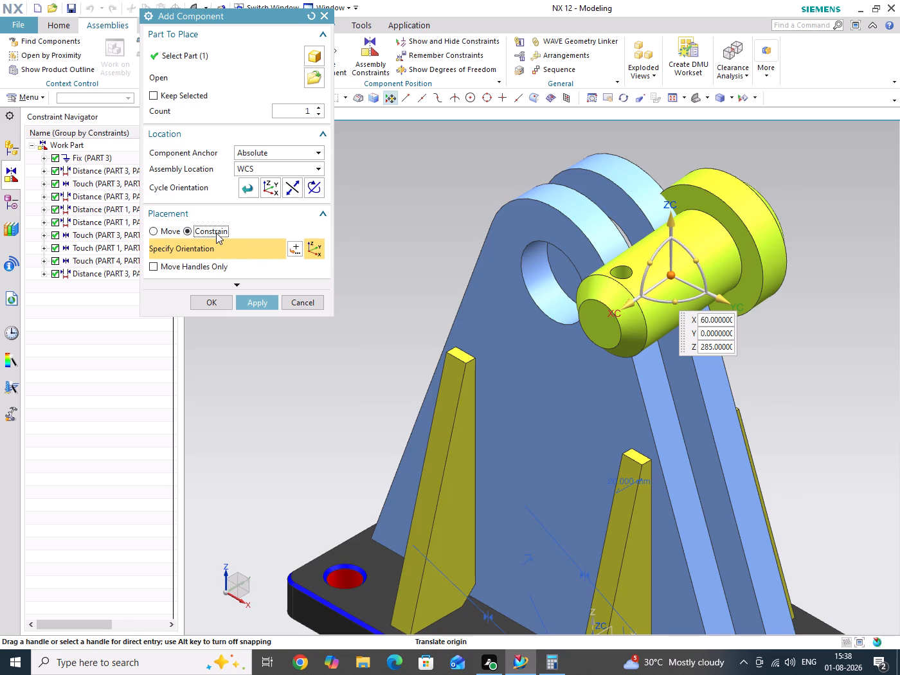
{"action": "left_click", "coordinate": [168, 267]}
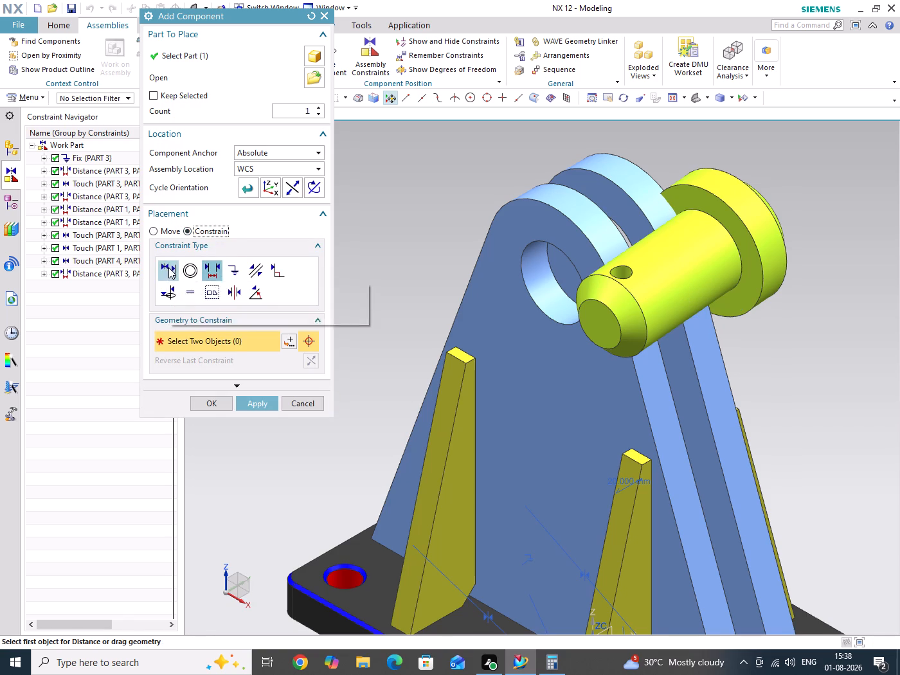
{"action": "left_click", "coordinate": [564, 278]}
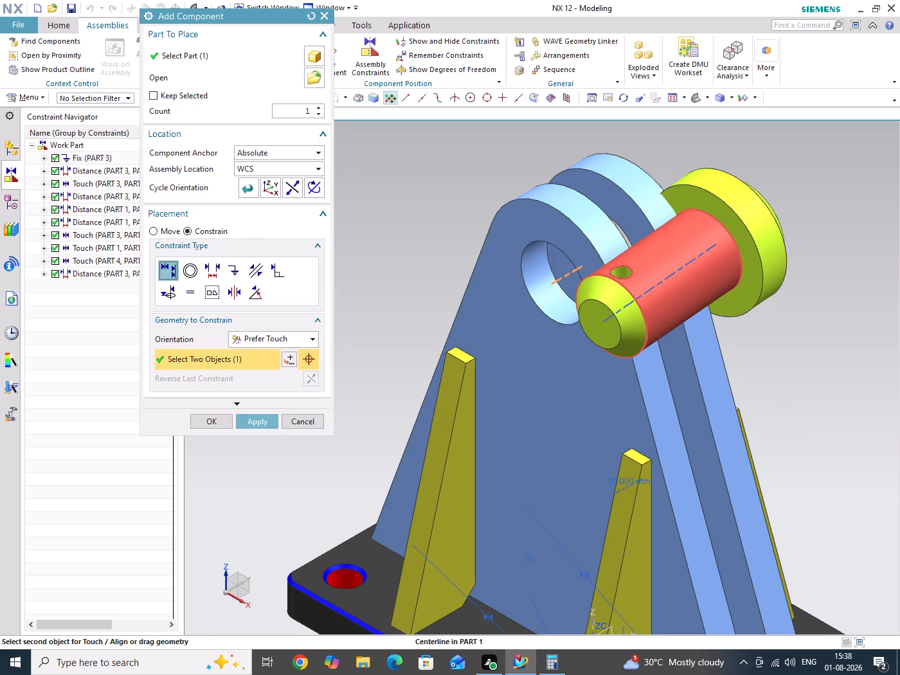
{"action": "left_click", "coordinate": [660, 285]}
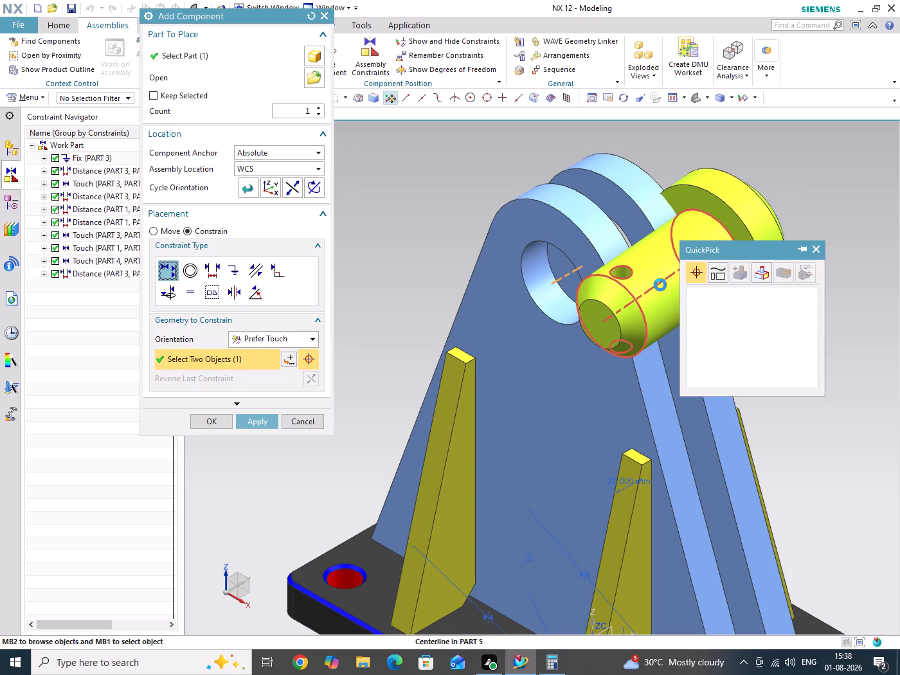
{"action": "left_click", "coordinate": [723, 295]}
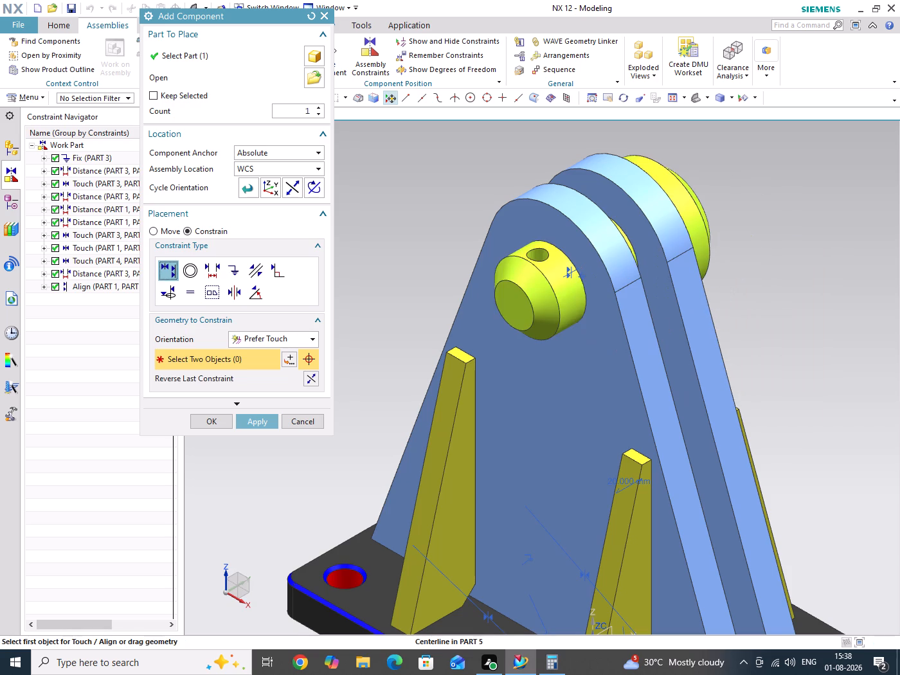
Slide PART 5 along its axis until its head stands about 15 mm off the outer face of the PART 1 plate.
{"action": "middle_click_drag", "start_coordinate": [744, 307], "coordinate": [693, 317]}
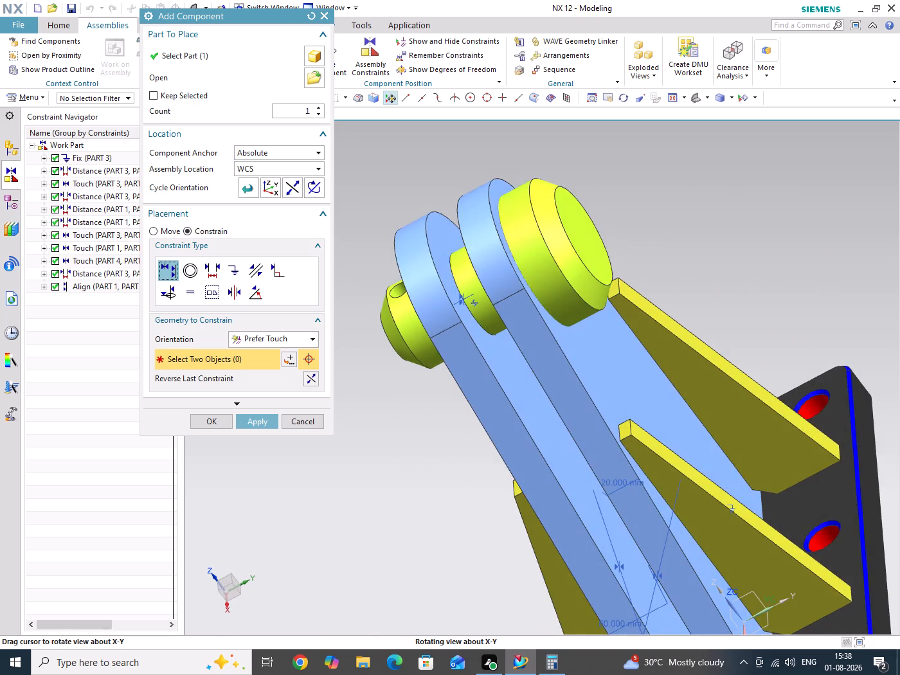
{"action": "middle_click_drag", "start_coordinate": [693, 317], "coordinate": [712, 310]}
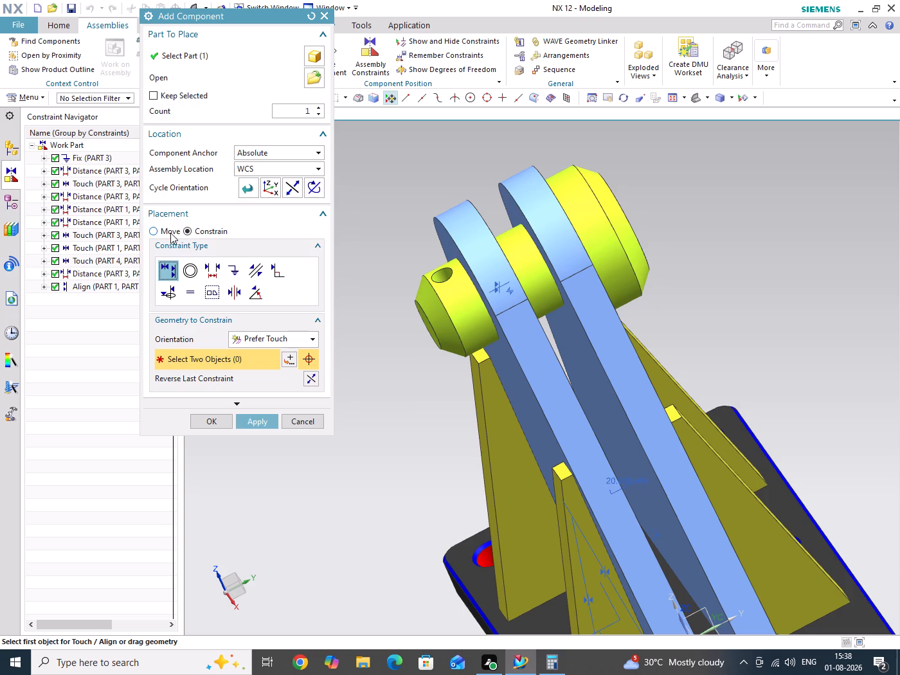
{"action": "left_click", "coordinate": [170, 233]}
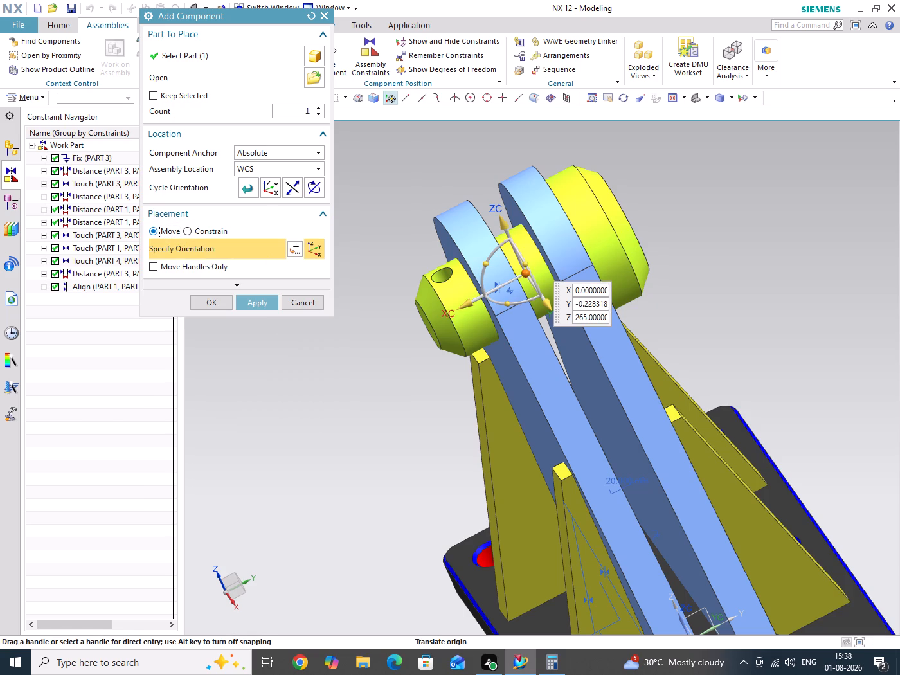
{"action": "left_click_drag", "start_coordinate": [471, 305], "coordinate": [498, 291]}
Constrain the underside of PART 5's head at a distance of 0 mm from the PART 1 plate's outer face and apply the placement.
{"action": "left_click", "coordinate": [199, 232]}
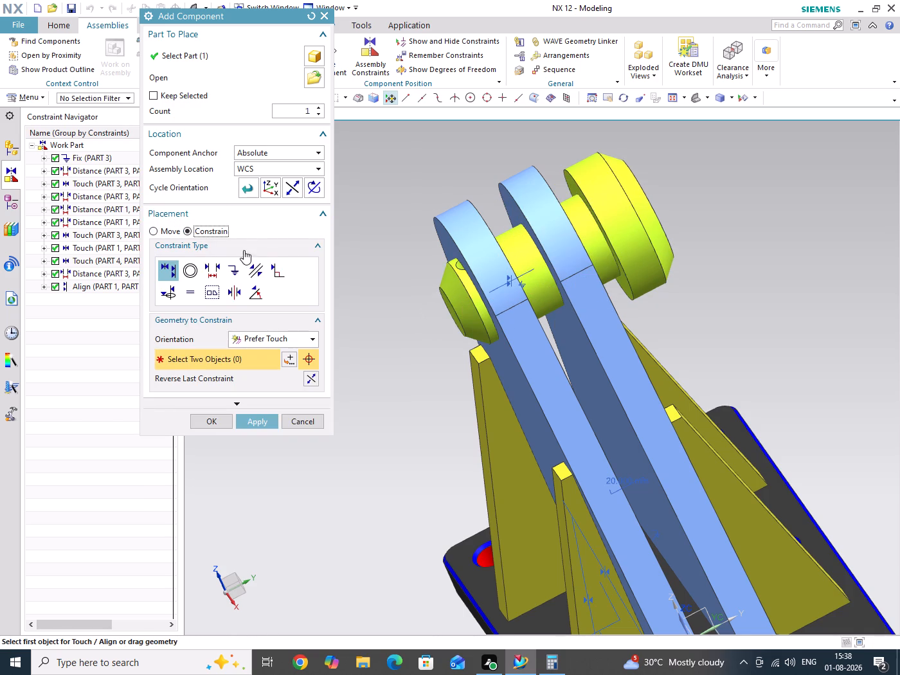
{"action": "left_click", "coordinate": [211, 273]}
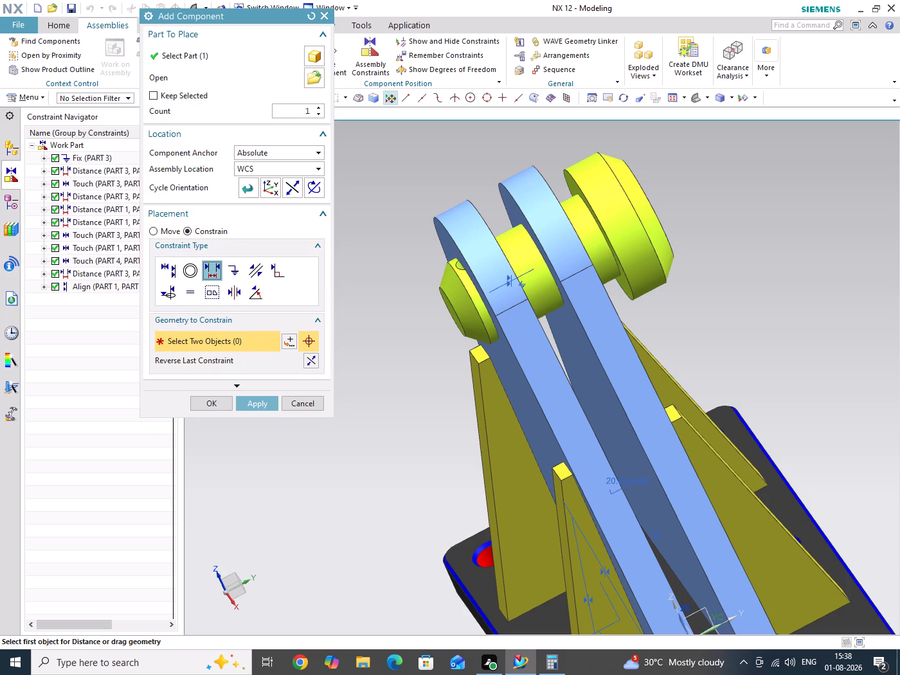
{"action": "middle_click_drag", "start_coordinate": [684, 298], "coordinate": [654, 310]}
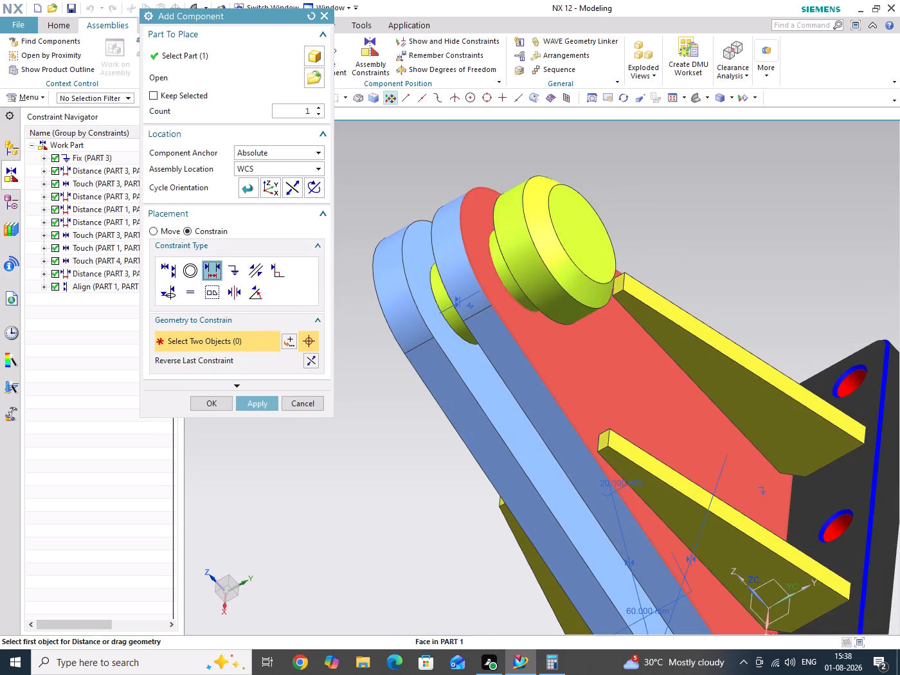
{"action": "left_click", "coordinate": [563, 350]}
{"action": "middle_click_drag", "start_coordinate": [728, 264], "coordinate": [775, 238]}
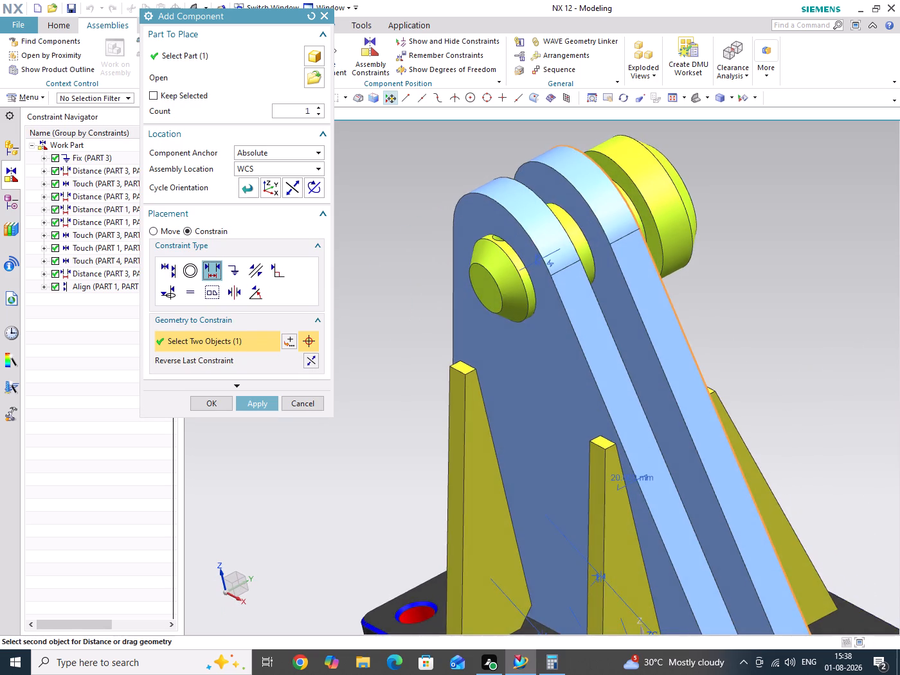
{"action": "scroll", "coordinate": [615, 198], "scroll_direction": "up", "scroll_amount": 3}
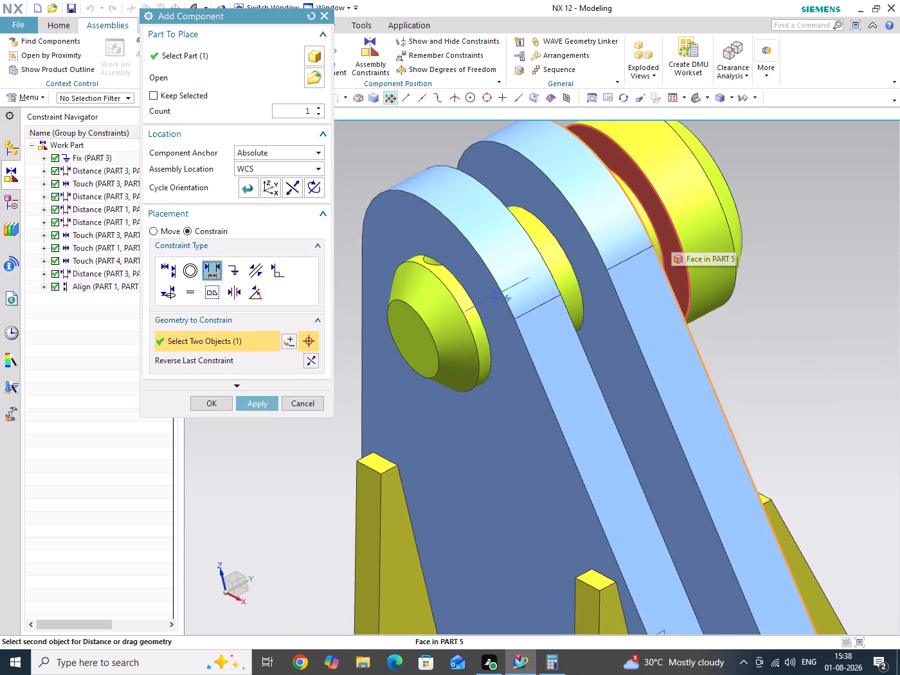
{"action": "left_click", "coordinate": [670, 239]}
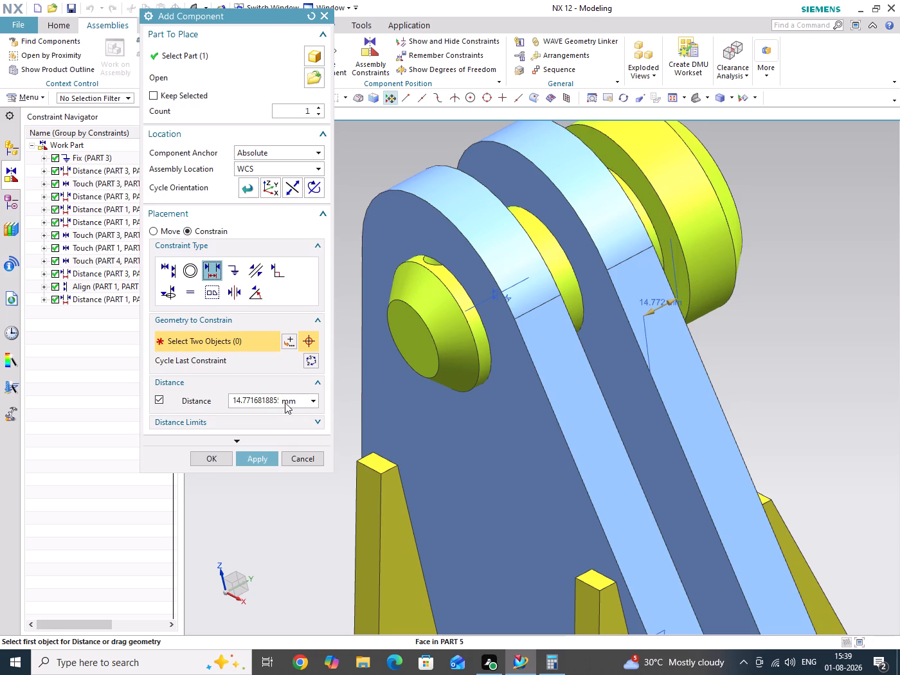
{"action": "left_click", "coordinate": [266, 403]}
{"action": "left_click", "coordinate": [266, 403]}
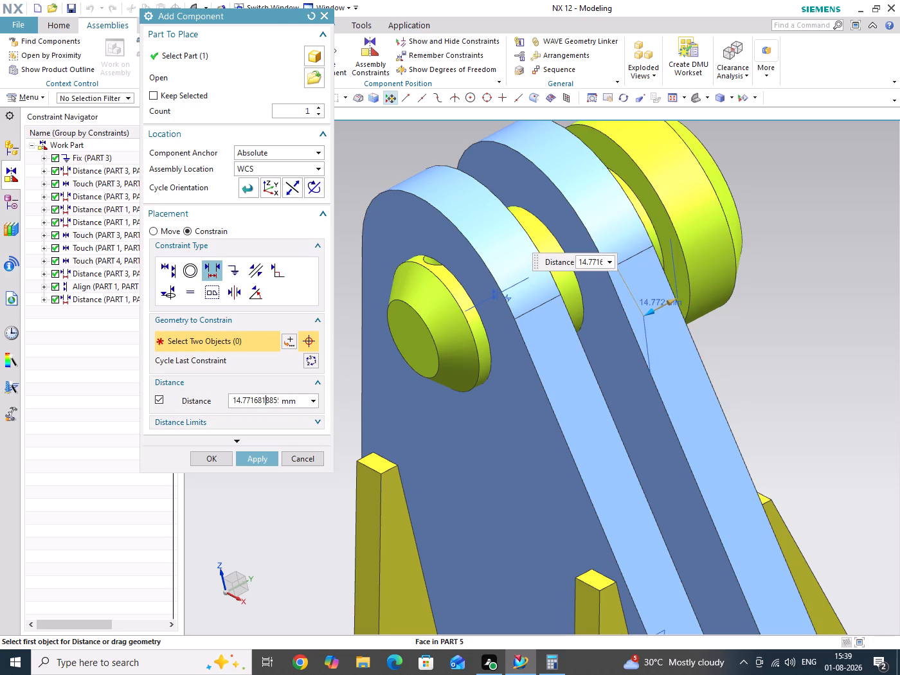
{"action": "left_click", "coordinate": [266, 403]}
{"action": "left_click", "coordinate": [266, 403]}
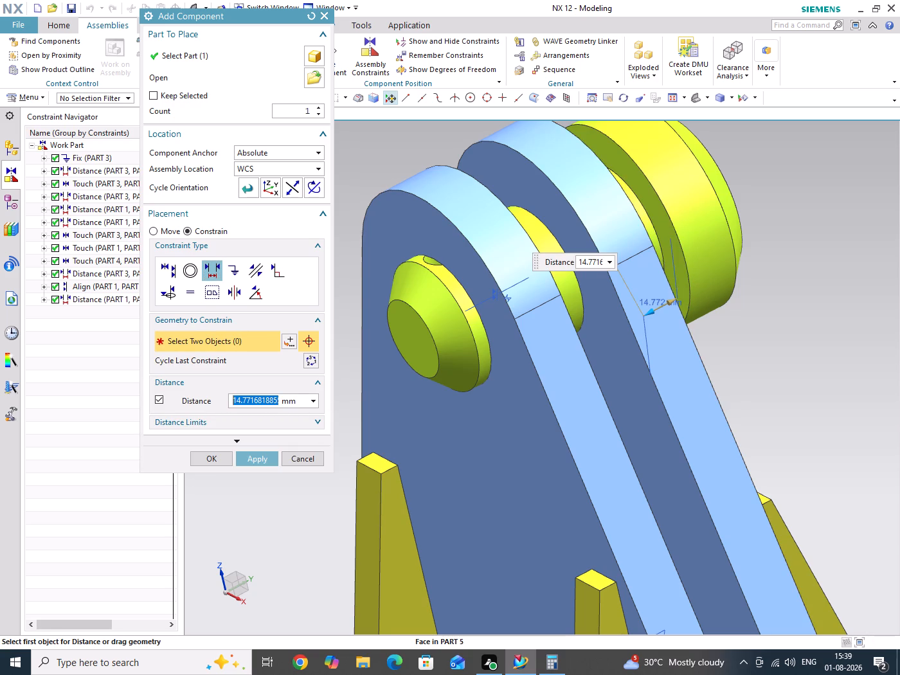
{"action": "key", "text": "0"}
{"action": "key", "text": "Return"}
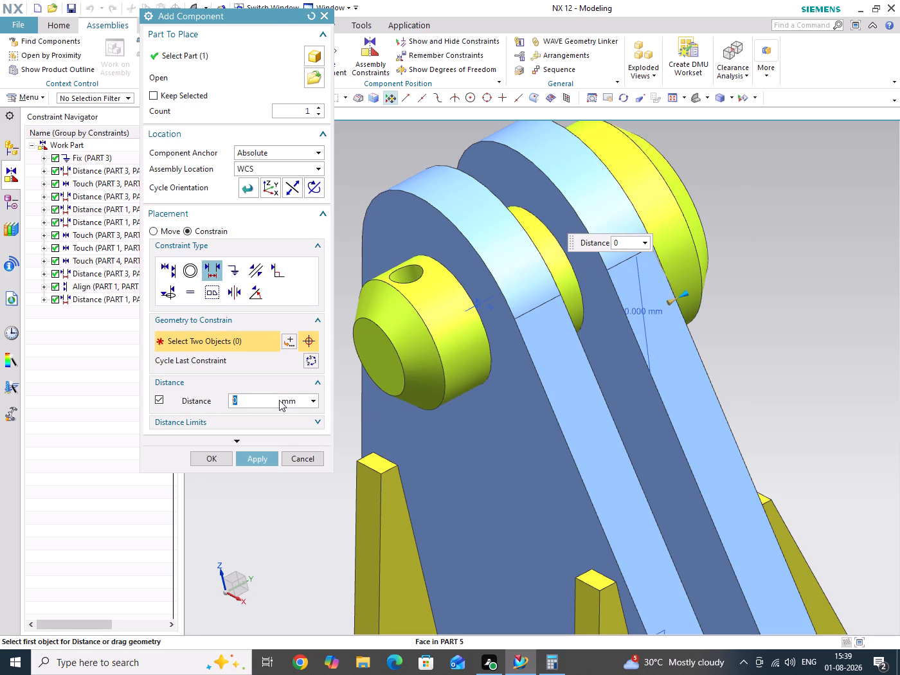
{"action": "scroll", "coordinate": [645, 265], "scroll_direction": "down", "scroll_amount": 4}
{"action": "middle_click_drag", "start_coordinate": [749, 320], "coordinate": [716, 341]}
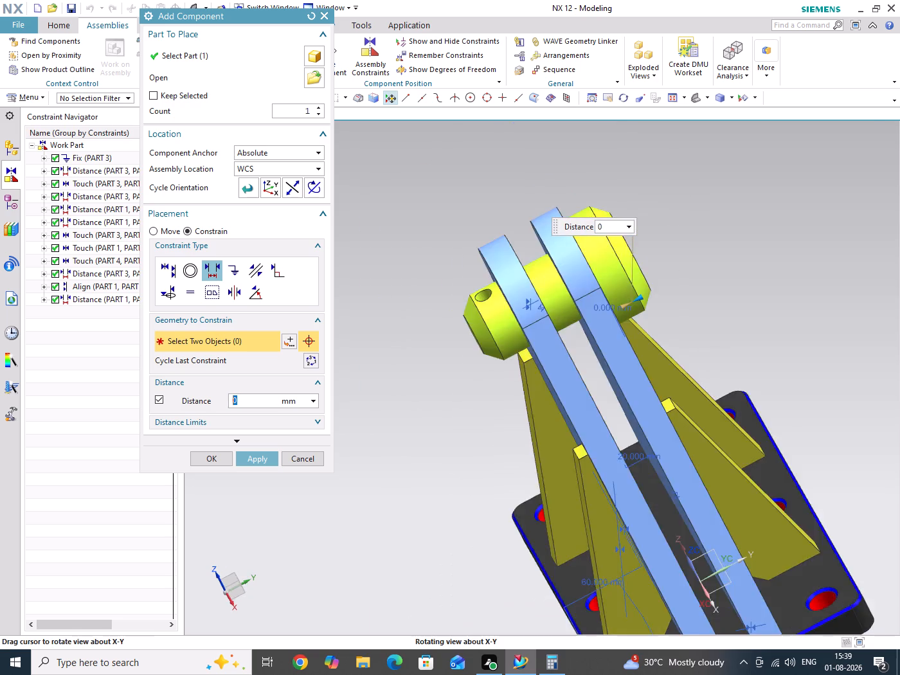
{"action": "middle_click_drag", "start_coordinate": [716, 341], "coordinate": [733, 314]}
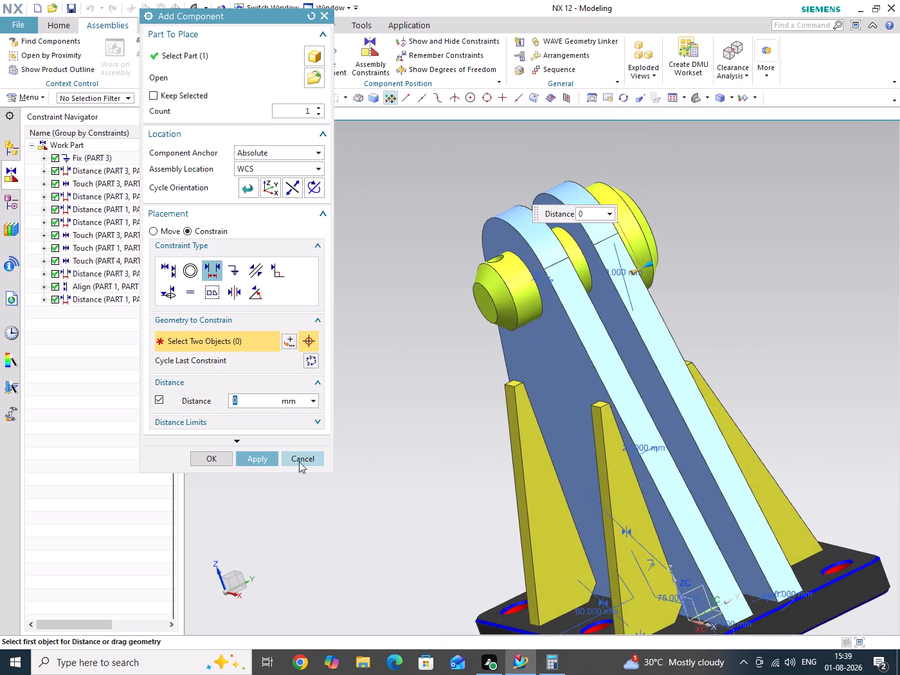
{"action": "left_click", "coordinate": [248, 461]}
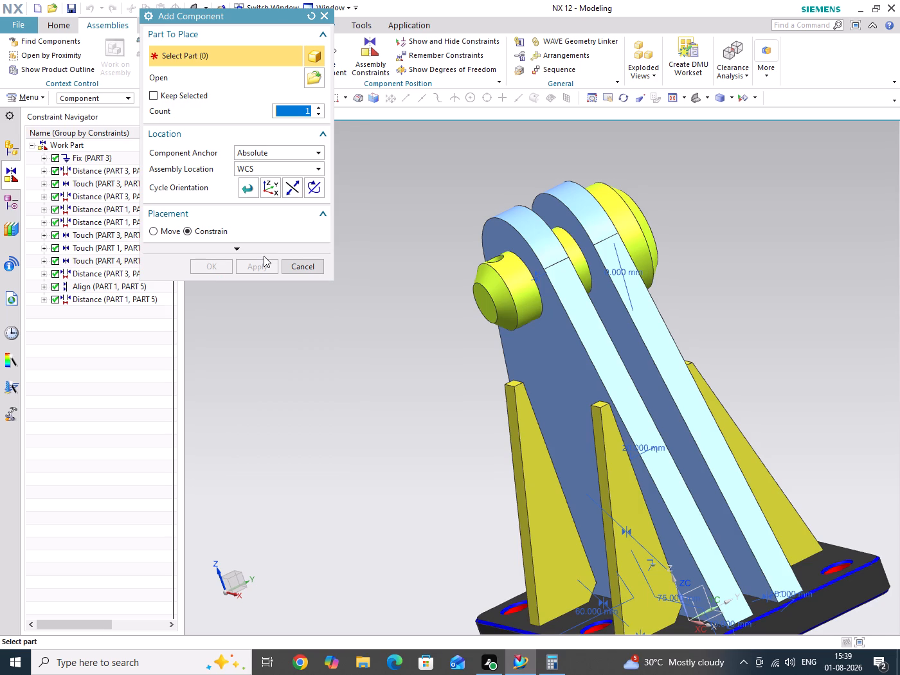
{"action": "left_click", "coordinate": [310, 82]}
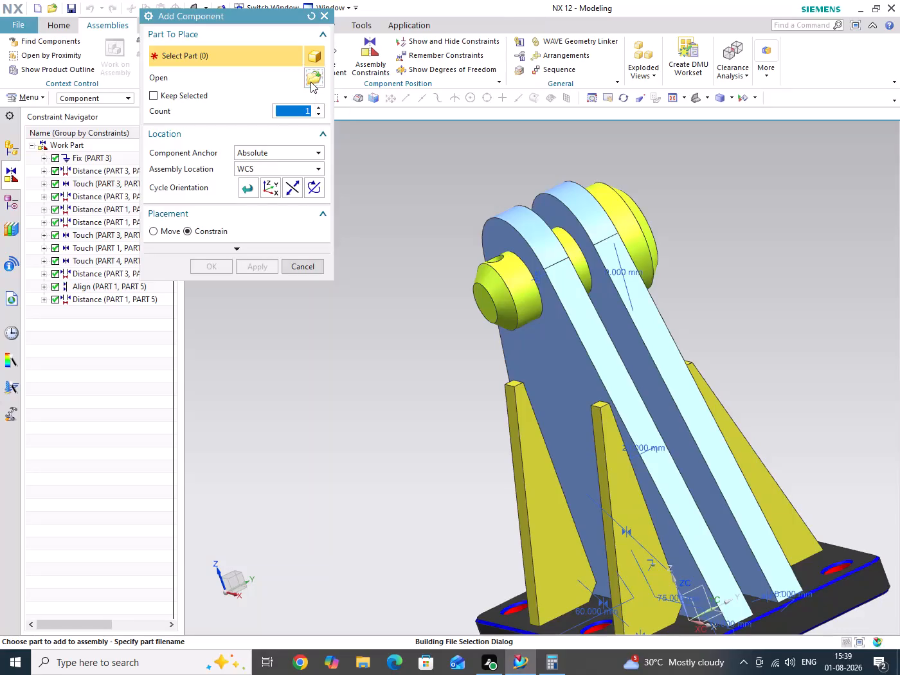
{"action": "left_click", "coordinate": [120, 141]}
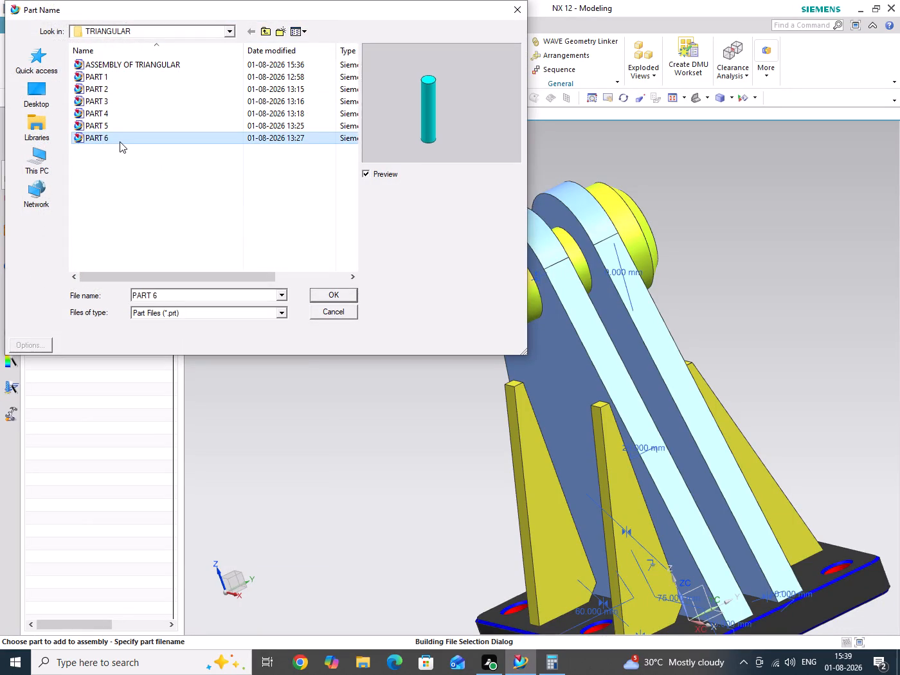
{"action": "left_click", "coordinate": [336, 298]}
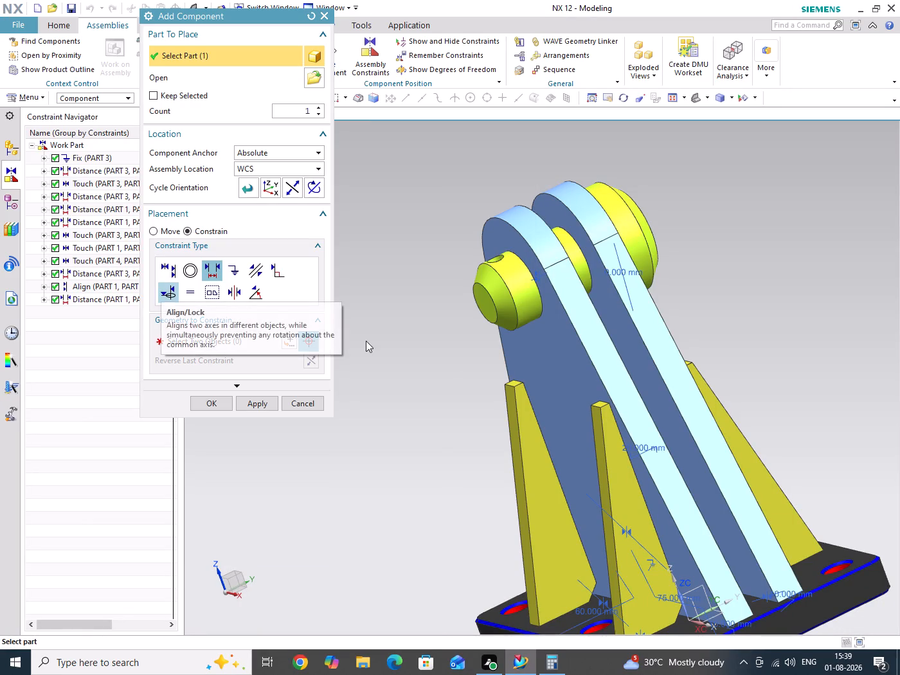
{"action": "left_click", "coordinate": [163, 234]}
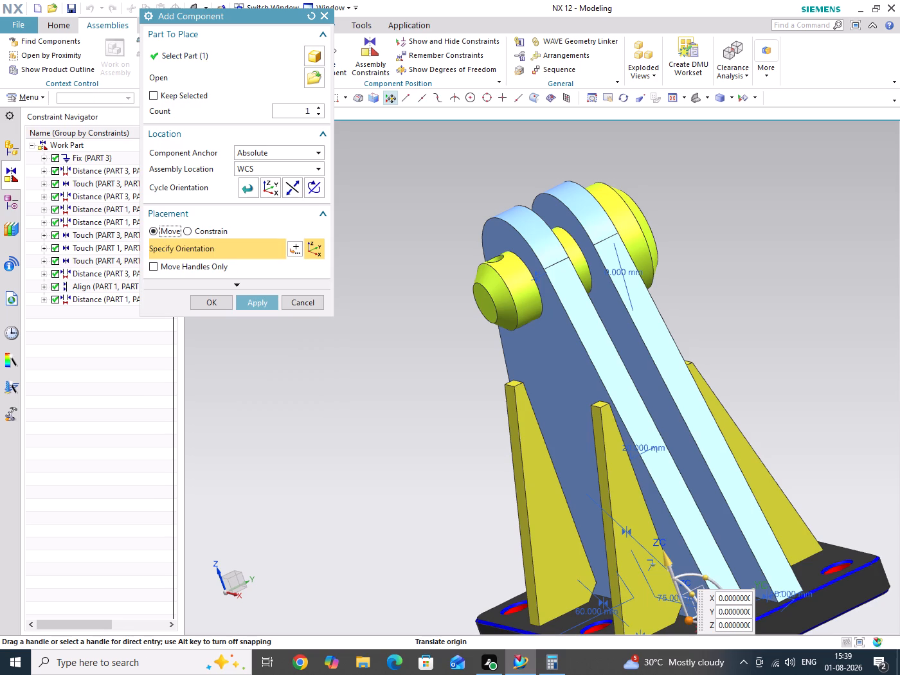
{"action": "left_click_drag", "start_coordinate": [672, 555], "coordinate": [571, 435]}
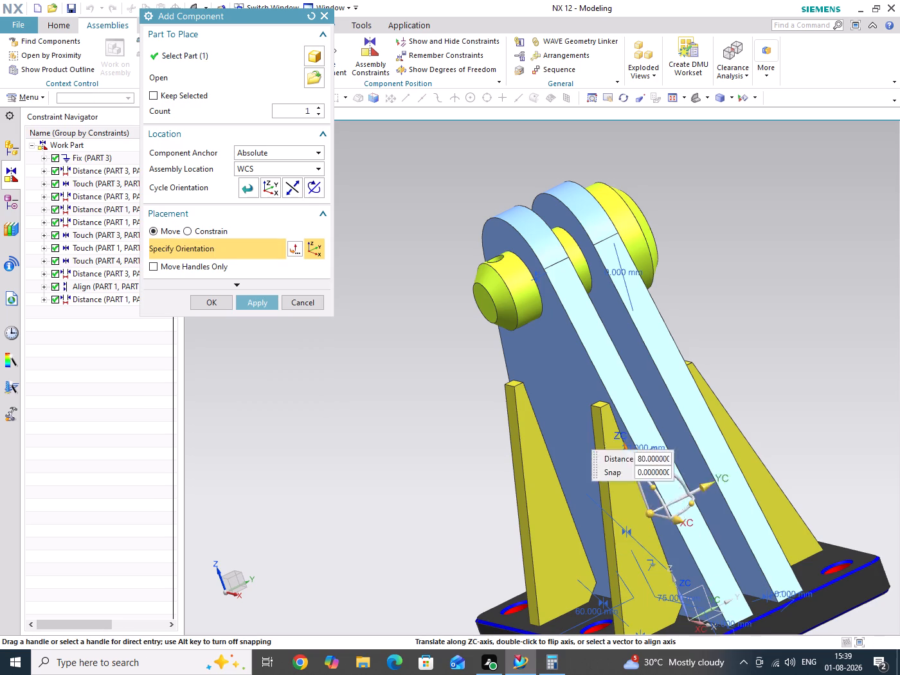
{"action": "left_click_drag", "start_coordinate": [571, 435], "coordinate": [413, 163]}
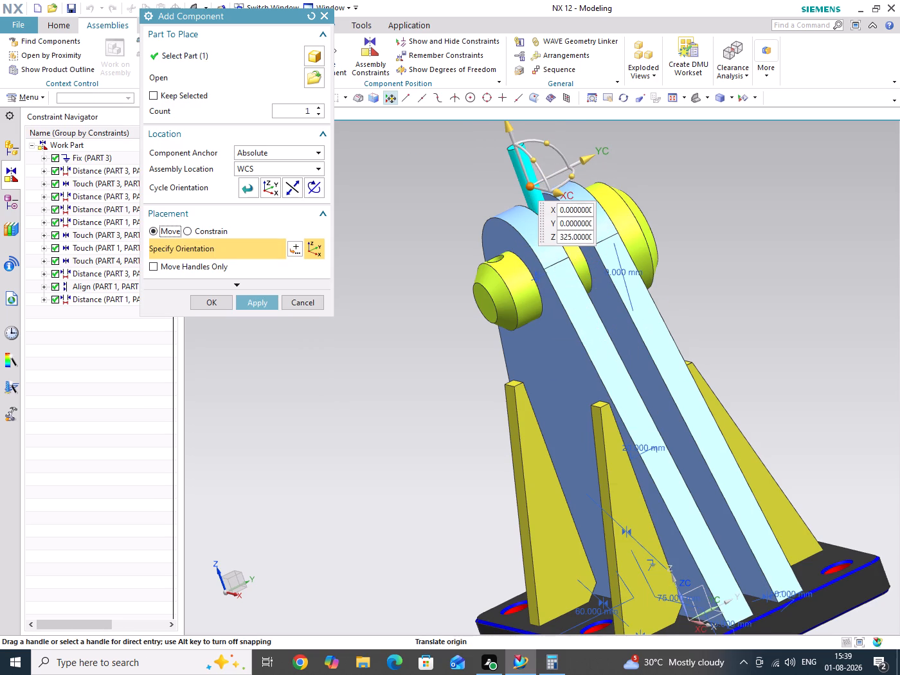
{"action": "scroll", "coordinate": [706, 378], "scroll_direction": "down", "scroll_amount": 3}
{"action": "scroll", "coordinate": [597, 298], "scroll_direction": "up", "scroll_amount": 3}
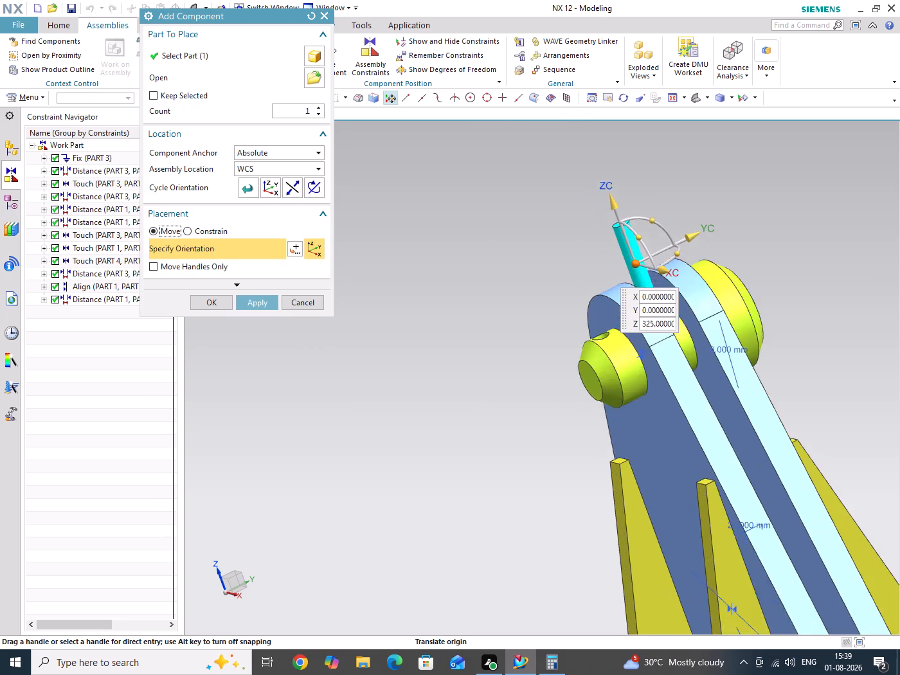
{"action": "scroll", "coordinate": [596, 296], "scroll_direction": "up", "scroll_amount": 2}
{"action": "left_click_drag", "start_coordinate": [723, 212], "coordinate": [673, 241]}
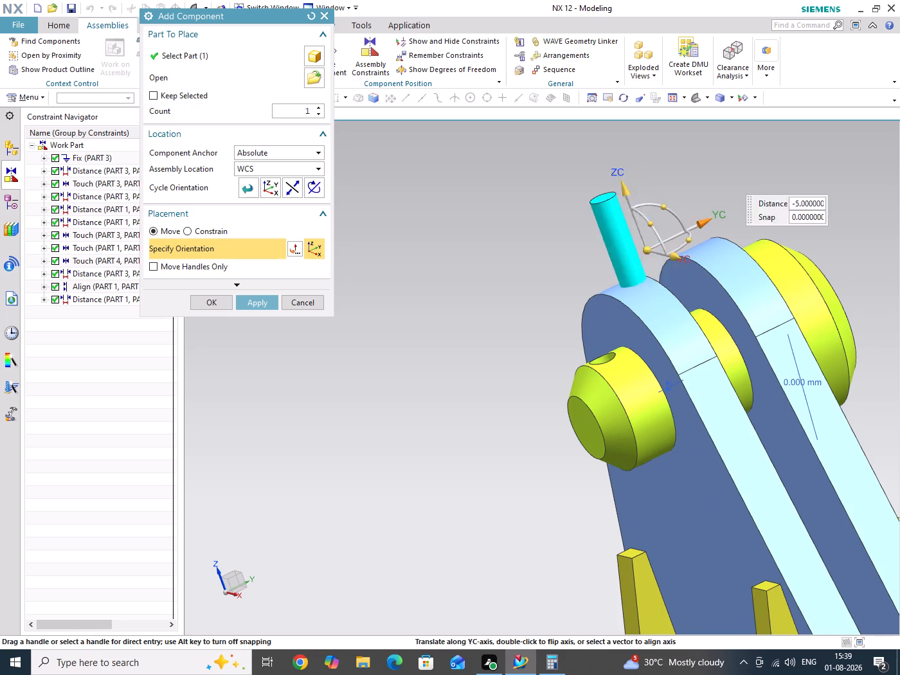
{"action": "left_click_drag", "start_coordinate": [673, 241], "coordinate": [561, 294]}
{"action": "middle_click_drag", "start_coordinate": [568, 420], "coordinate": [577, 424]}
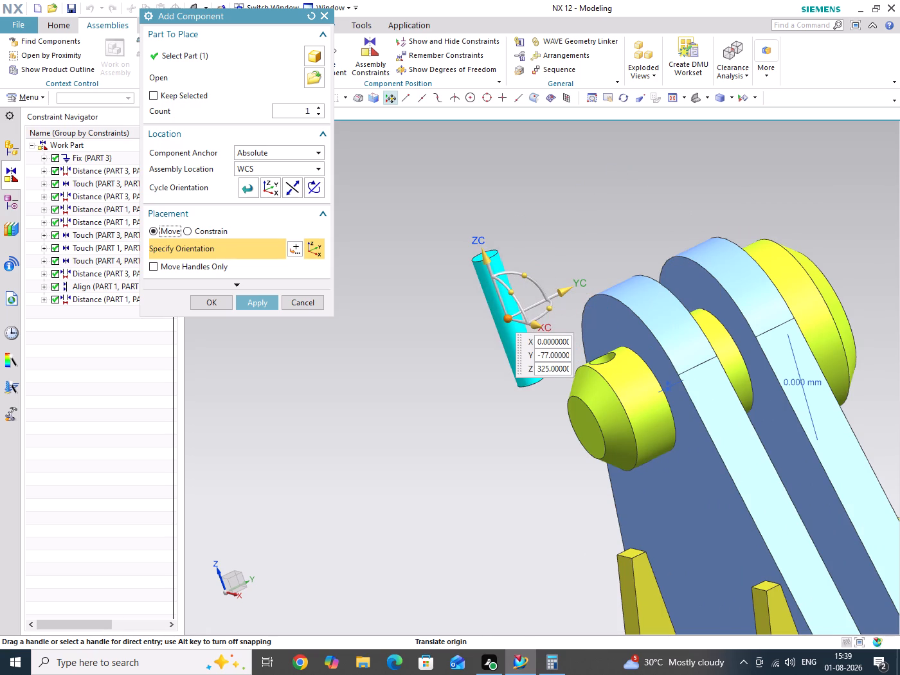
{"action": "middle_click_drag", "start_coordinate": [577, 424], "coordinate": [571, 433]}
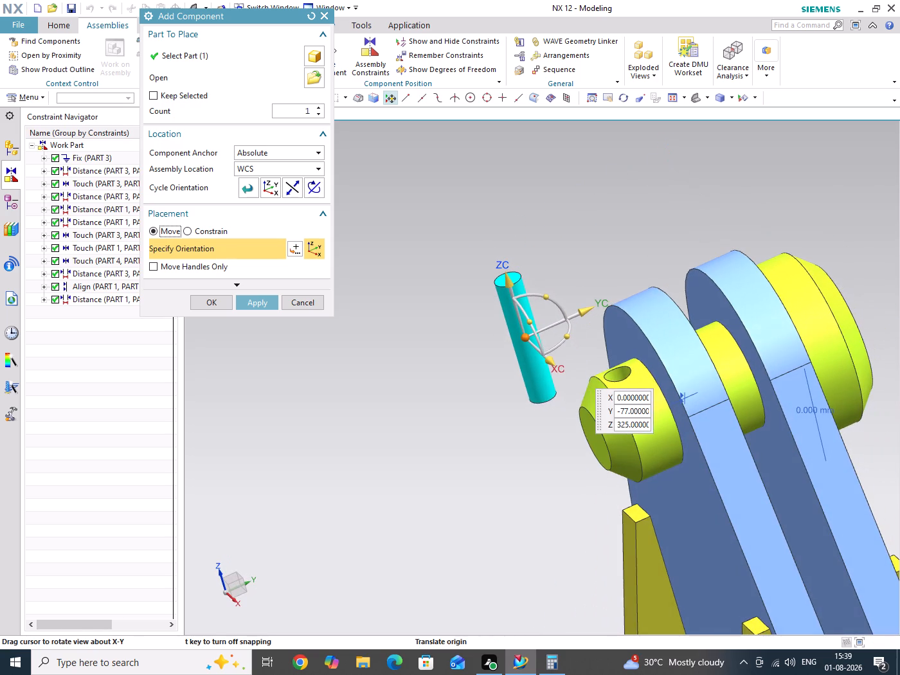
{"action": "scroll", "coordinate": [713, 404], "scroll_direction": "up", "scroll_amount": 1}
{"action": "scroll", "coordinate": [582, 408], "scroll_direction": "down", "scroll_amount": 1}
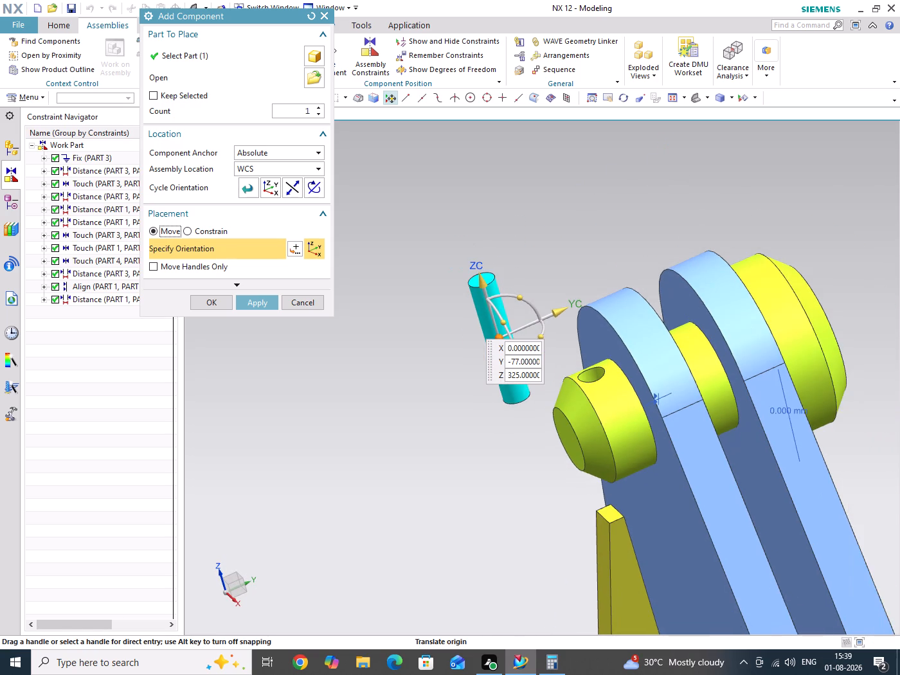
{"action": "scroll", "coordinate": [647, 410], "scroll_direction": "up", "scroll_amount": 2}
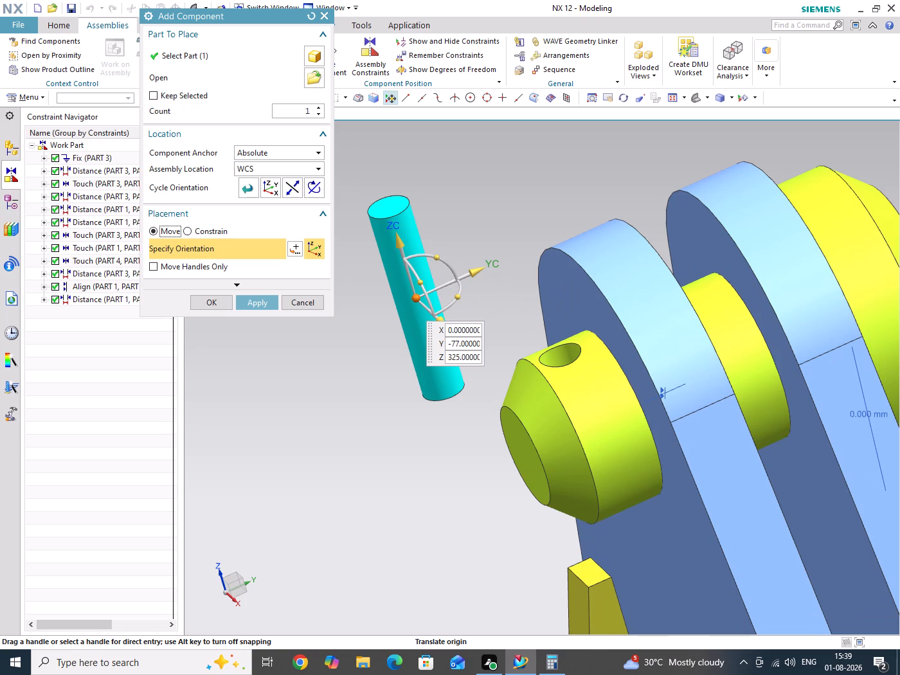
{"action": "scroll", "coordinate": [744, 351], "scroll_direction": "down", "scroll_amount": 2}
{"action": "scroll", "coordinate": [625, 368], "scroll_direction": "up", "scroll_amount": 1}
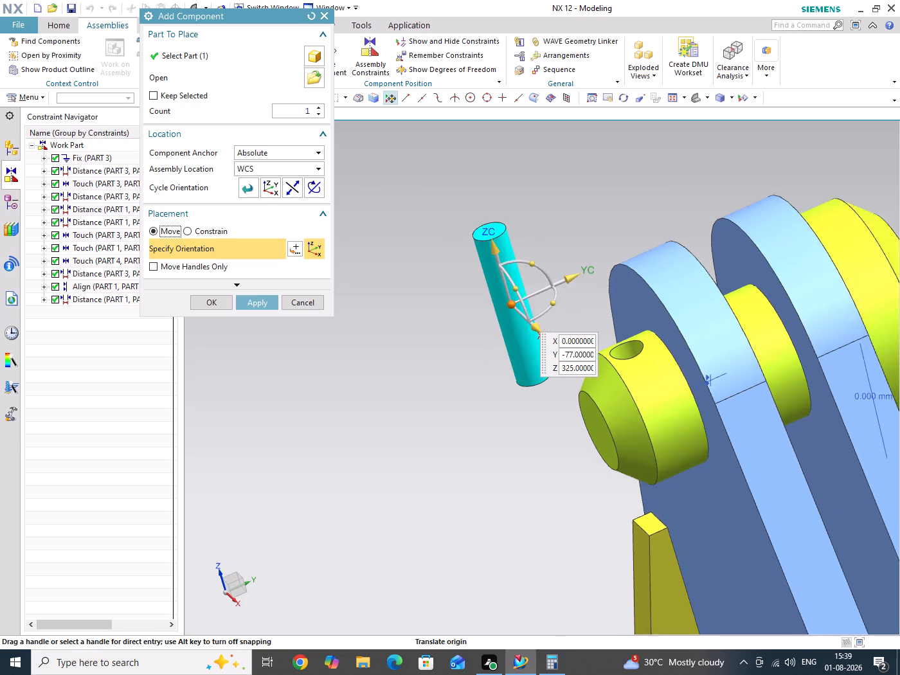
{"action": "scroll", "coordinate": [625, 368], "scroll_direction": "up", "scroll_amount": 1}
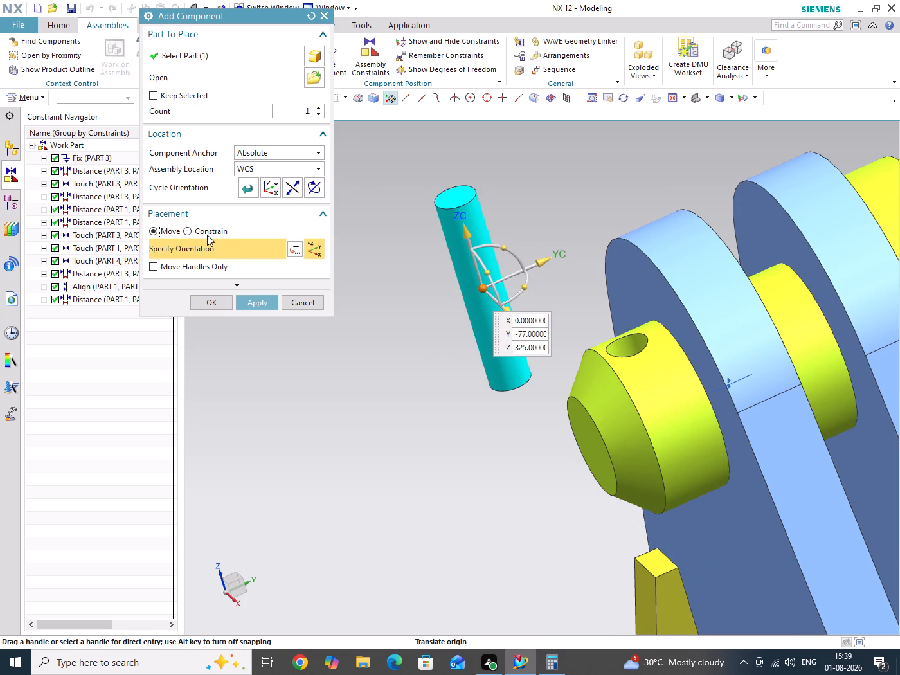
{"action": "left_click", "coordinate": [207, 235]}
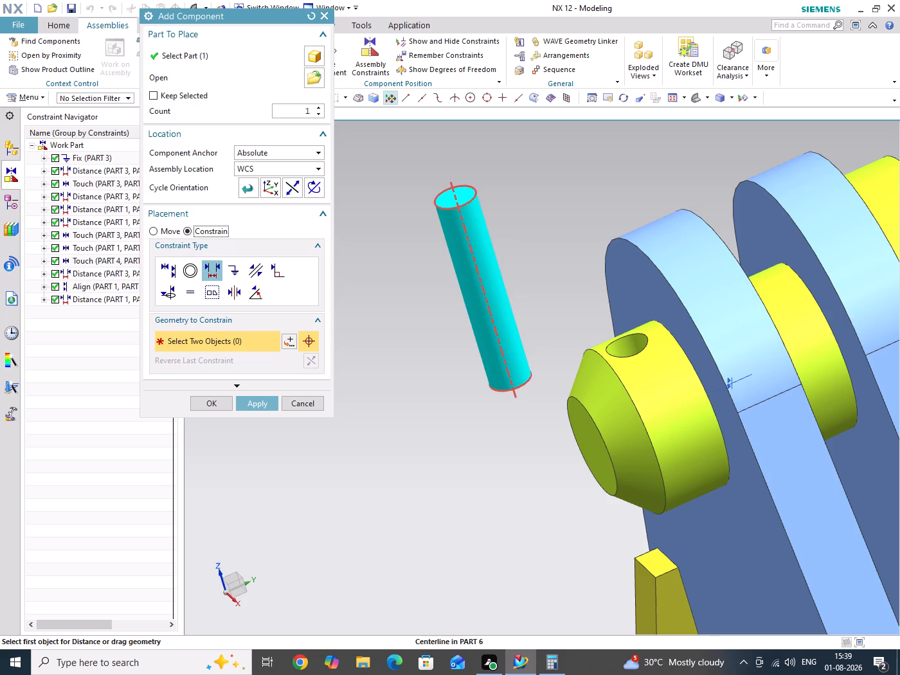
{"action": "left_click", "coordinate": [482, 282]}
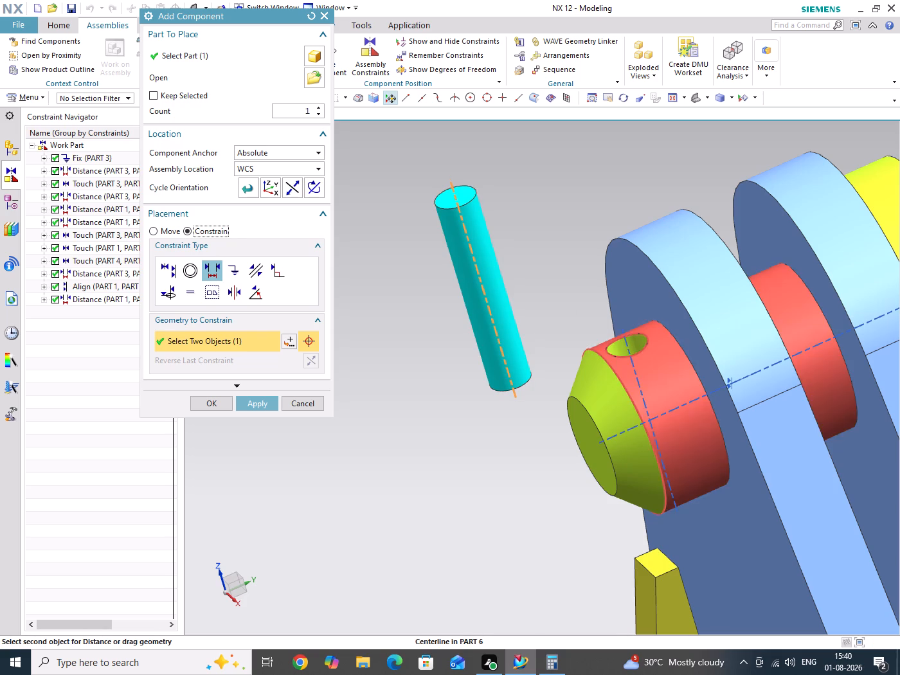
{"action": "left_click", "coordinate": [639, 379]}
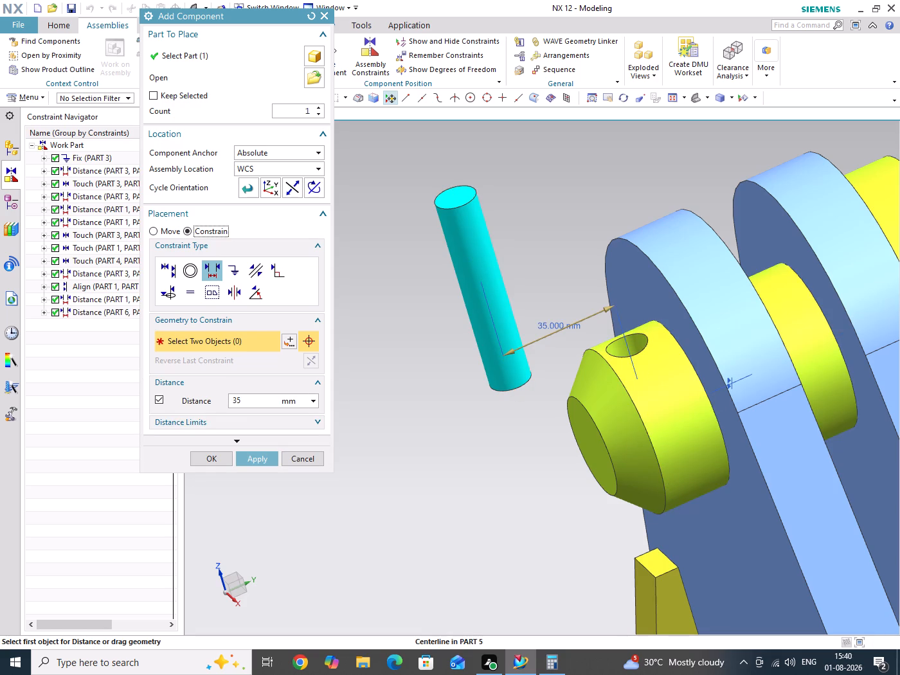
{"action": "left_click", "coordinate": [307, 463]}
Examine the assembly from several sides, especially the cross hole through the chamfered end of PART 5.
{"action": "scroll", "coordinate": [435, 328], "scroll_direction": "down", "scroll_amount": 3}
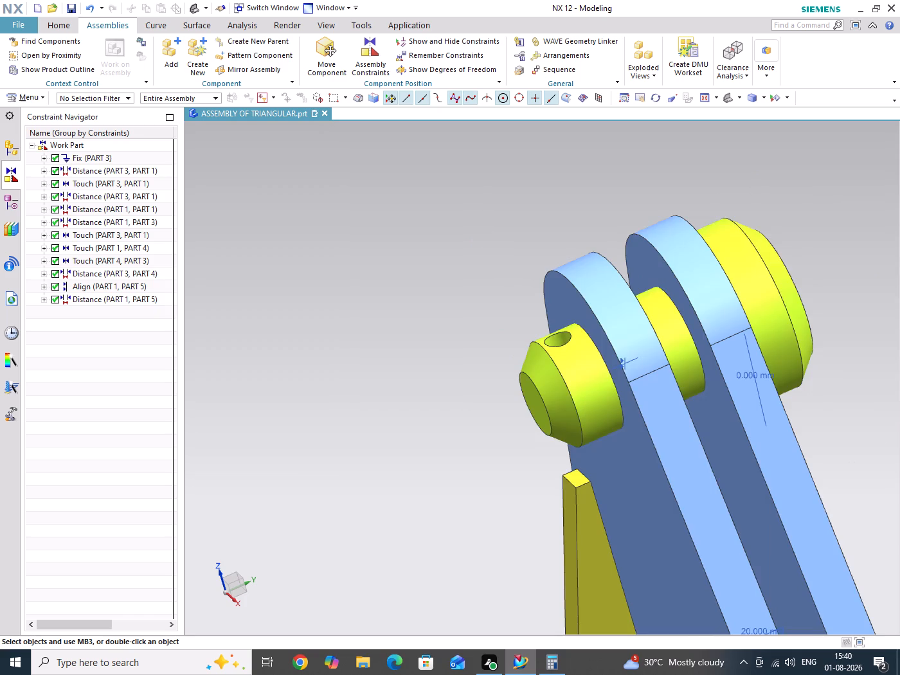
{"action": "scroll", "coordinate": [435, 328], "scroll_direction": "down", "scroll_amount": 2}
{"action": "middle_click_drag", "start_coordinate": [565, 478], "coordinate": [592, 340]}
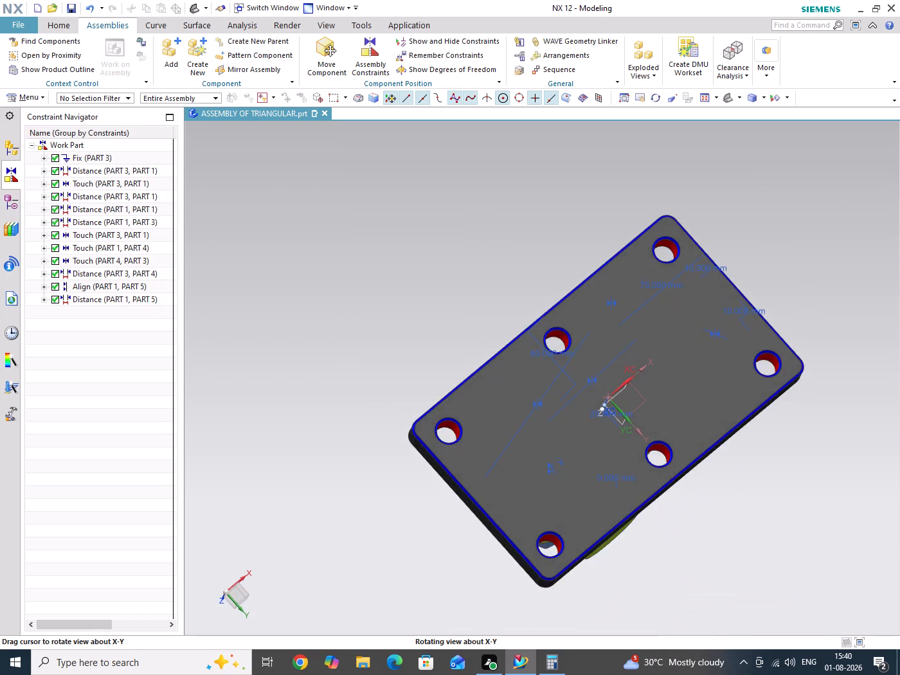
{"action": "middle_click_drag", "start_coordinate": [592, 340], "coordinate": [561, 489]}
{"action": "scroll", "coordinate": [439, 366], "scroll_direction": "up", "scroll_amount": 3}
{"action": "scroll", "coordinate": [521, 386], "scroll_direction": "up", "scroll_amount": 1}
{"action": "middle_click_drag", "start_coordinate": [476, 377], "coordinate": [451, 368]}
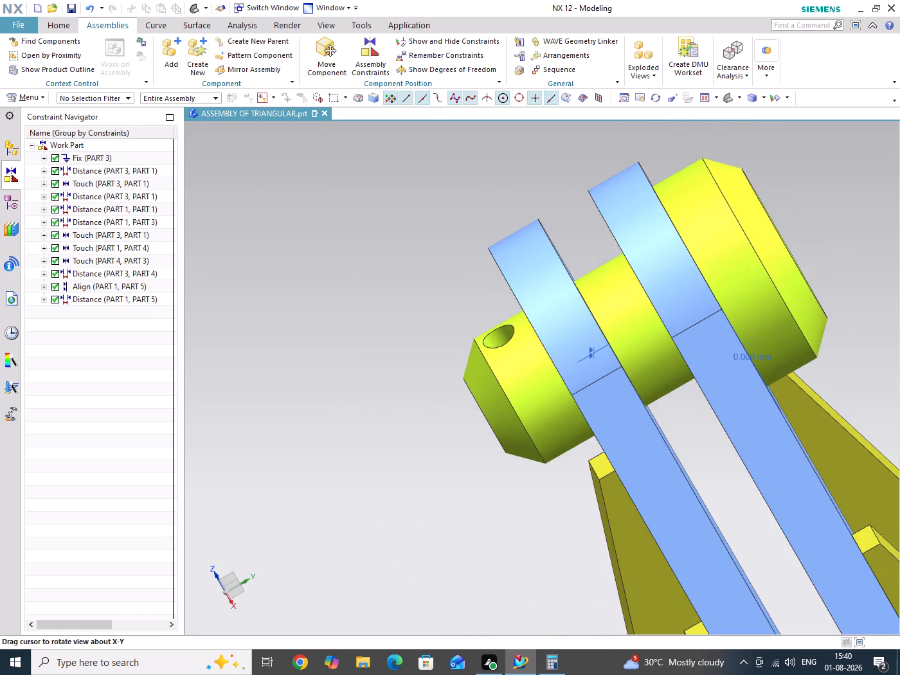
{"action": "scroll", "coordinate": [610, 451], "scroll_direction": "down", "scroll_amount": 2}
{"action": "scroll", "coordinate": [620, 404], "scroll_direction": "up", "scroll_amount": 2}
{"action": "middle_click_drag", "start_coordinate": [691, 437], "coordinate": [698, 423]}
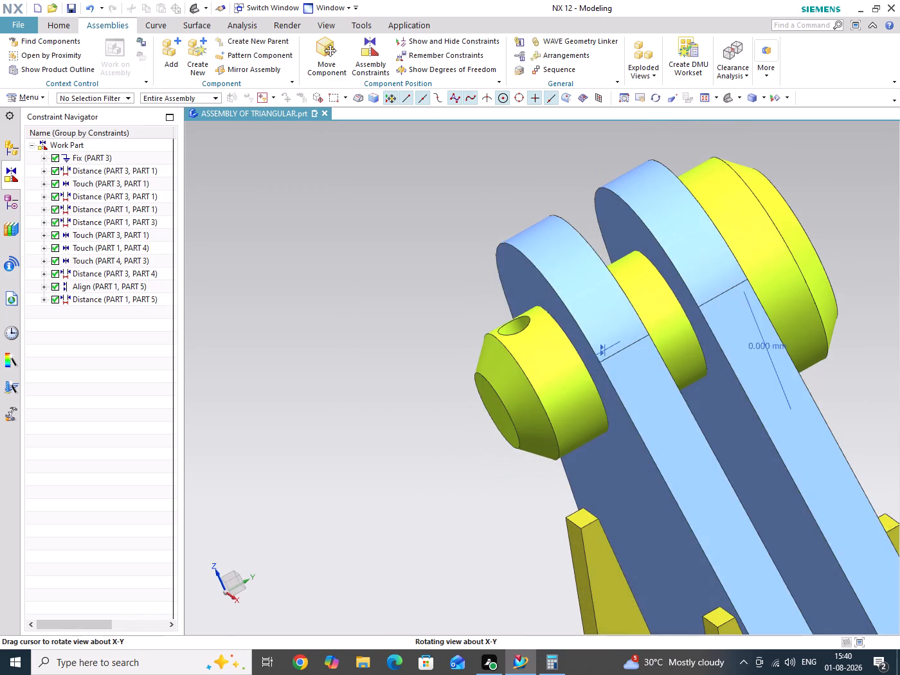
{"action": "middle_click_drag", "start_coordinate": [698, 423], "coordinate": [699, 422]}
{"action": "scroll", "coordinate": [525, 345], "scroll_direction": "up", "scroll_amount": 2}
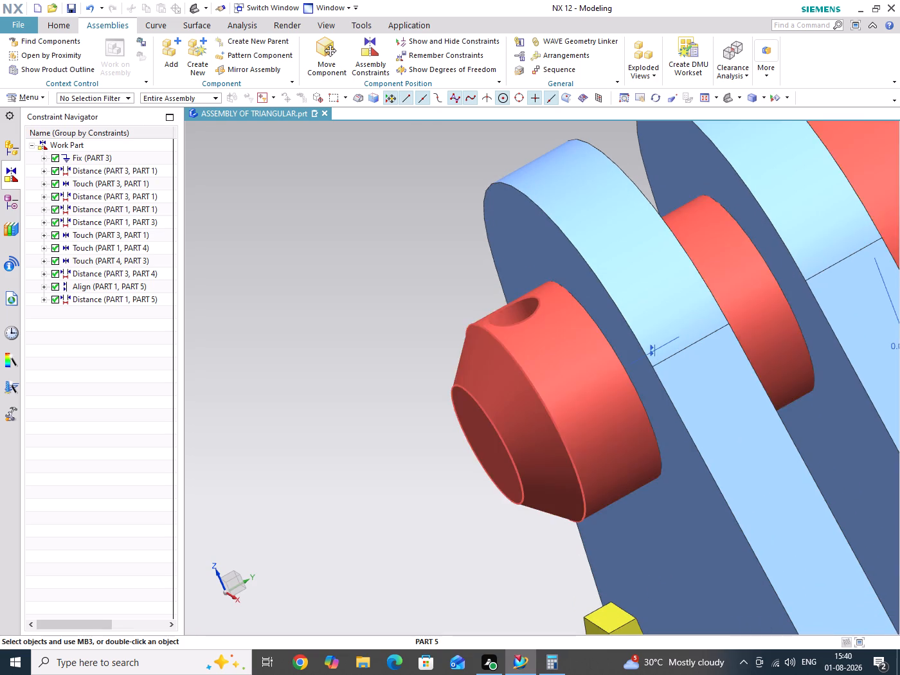
Load PART 6 from the TRIANGULAR folder as the component to add.
{"action": "left_click", "coordinate": [170, 66]}
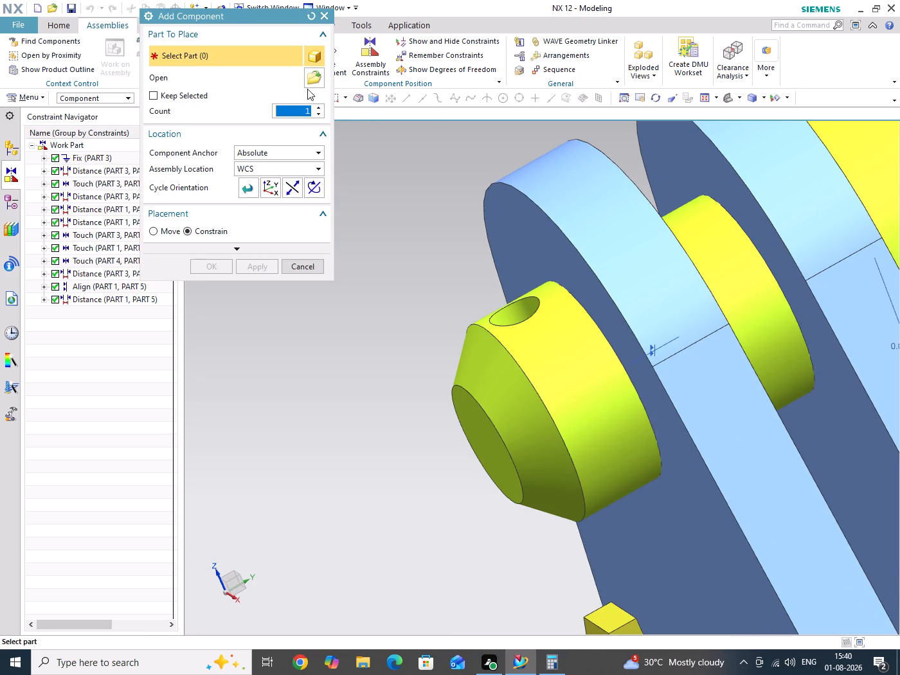
{"action": "left_click", "coordinate": [310, 82]}
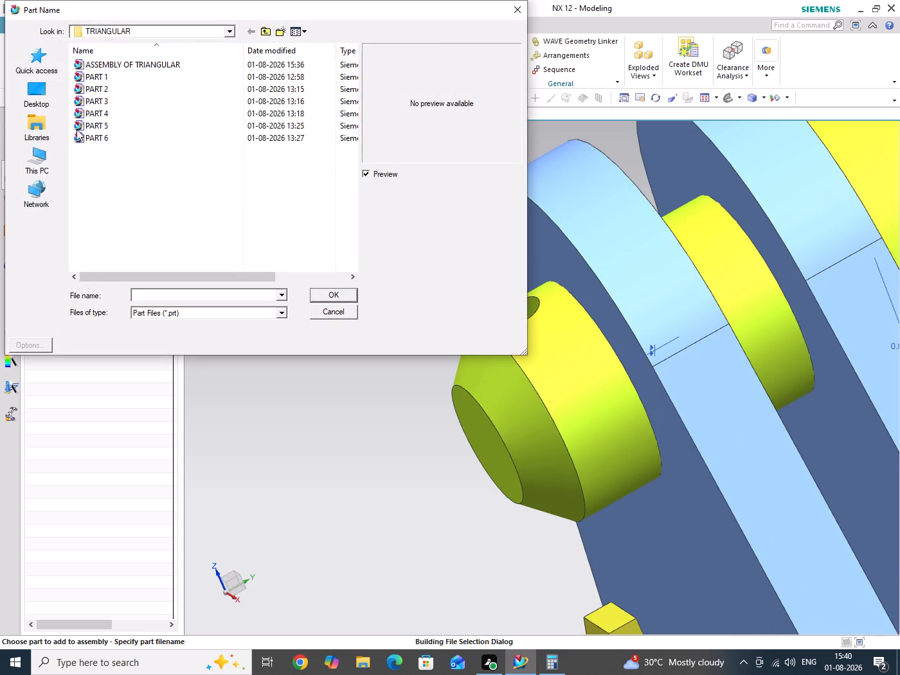
{"action": "left_click", "coordinate": [101, 139]}
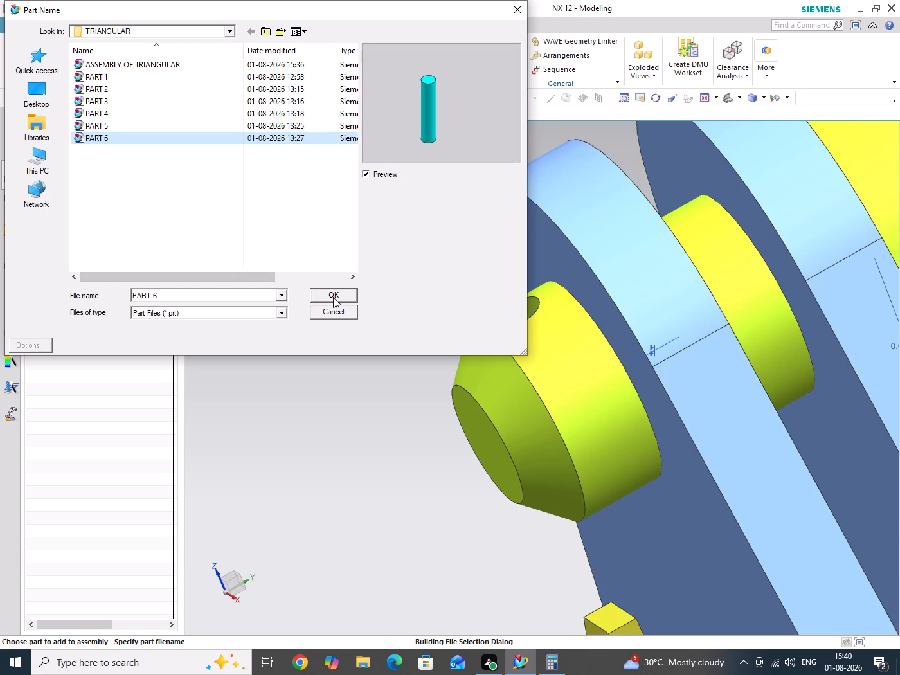
{"action": "left_click", "coordinate": [333, 297]}
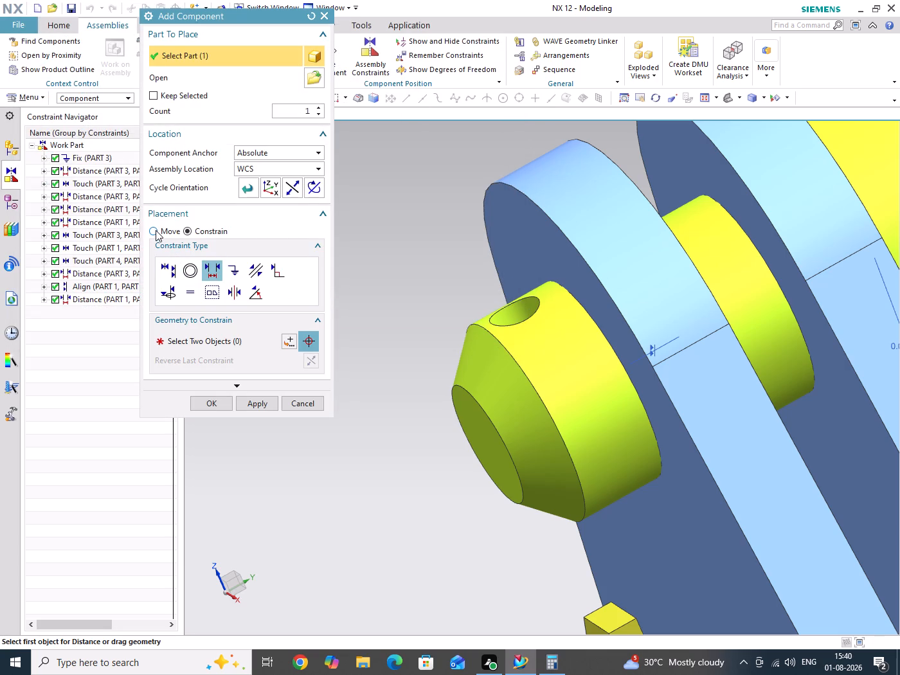
Move PART 6 up along ZC to about Z 365, clear above the PART 1 plates.
{"action": "left_click", "coordinate": [169, 274]}
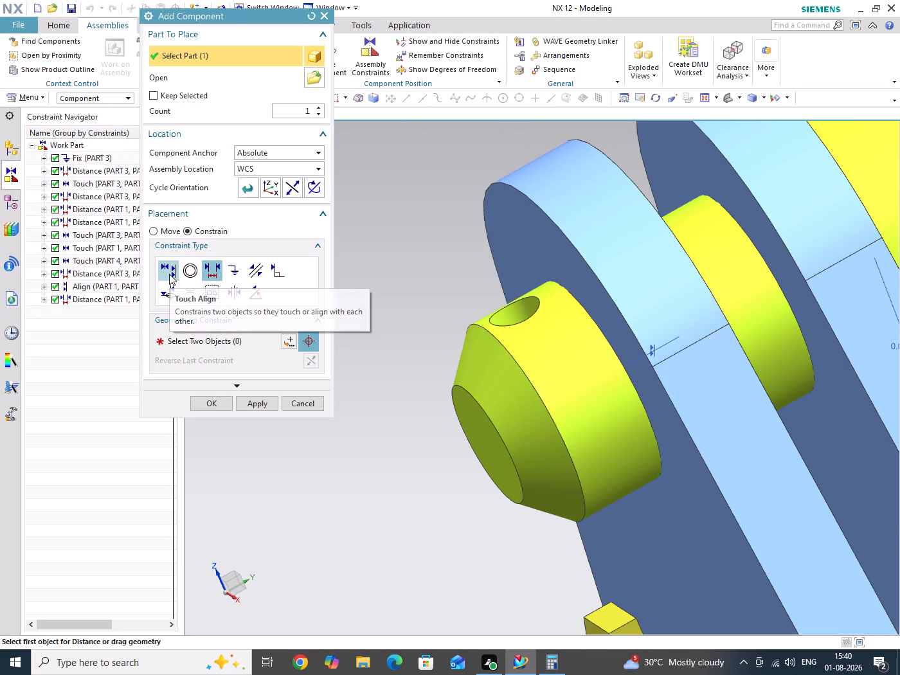
{"action": "left_click", "coordinate": [152, 233]}
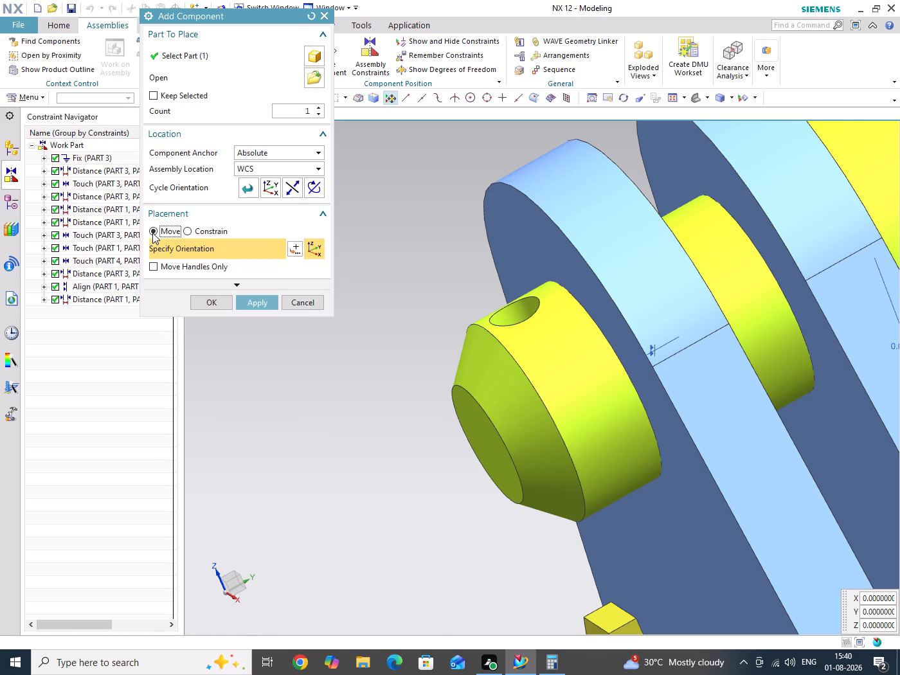
{"action": "scroll", "coordinate": [418, 336], "scroll_direction": "down", "scroll_amount": 2}
{"action": "scroll", "coordinate": [537, 385], "scroll_direction": "down", "scroll_amount": 7}
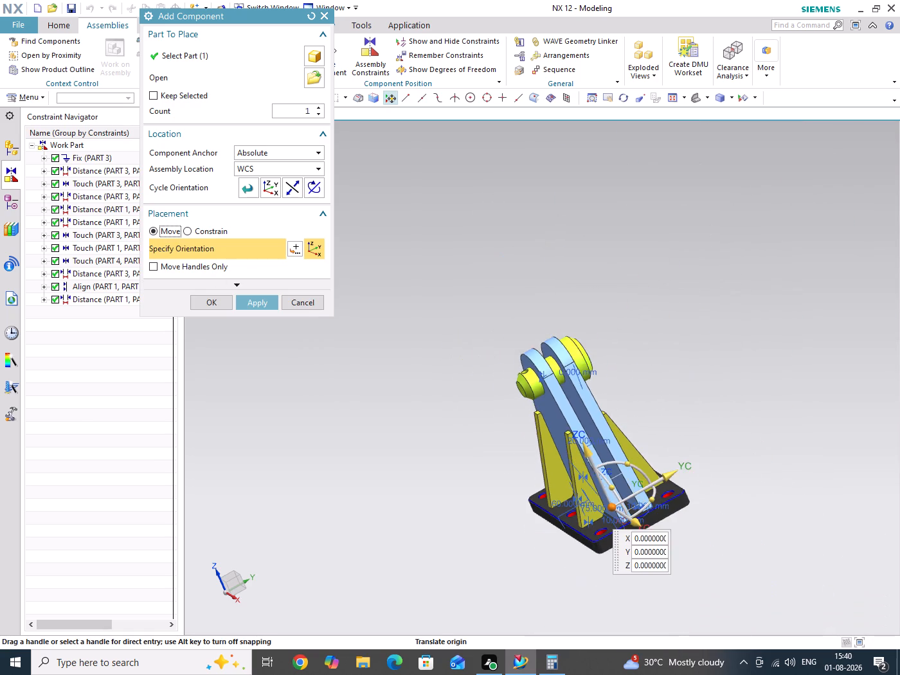
{"action": "scroll", "coordinate": [589, 505], "scroll_direction": "up", "scroll_amount": 2}
{"action": "left_click_drag", "start_coordinate": [597, 451], "coordinate": [512, 330]}
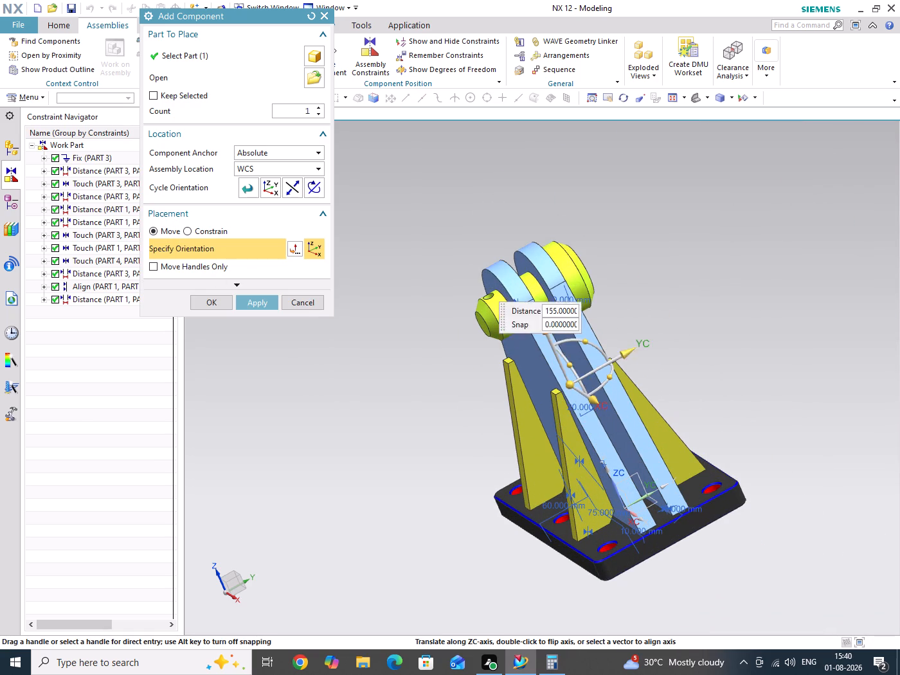
{"action": "left_click_drag", "start_coordinate": [512, 330], "coordinate": [438, 182]}
{"action": "scroll", "coordinate": [449, 224], "scroll_direction": "up", "scroll_amount": 6}
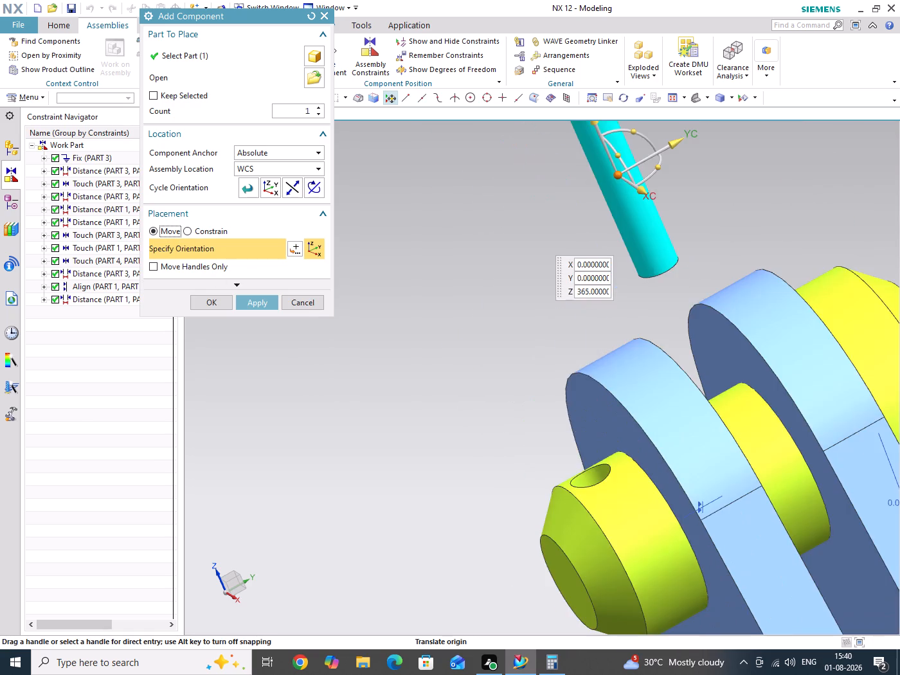
{"action": "scroll", "coordinate": [528, 343], "scroll_direction": "down", "scroll_amount": 3}
{"action": "scroll", "coordinate": [462, 350], "scroll_direction": "up", "scroll_amount": 2}
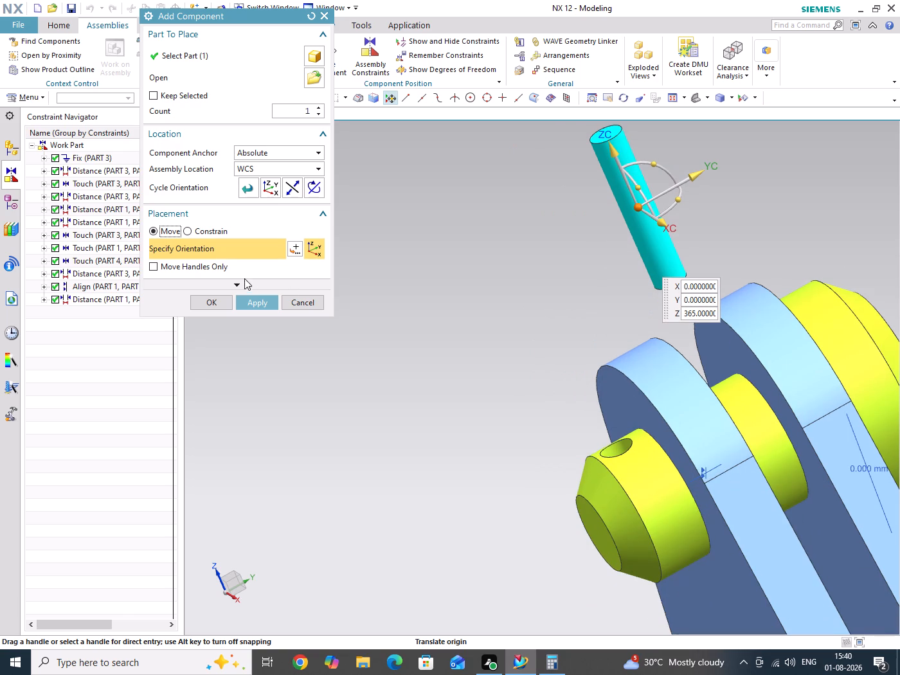
Align PART 6's centreline with the centreline of the cross hole in PART 5 using a Touch/Align constraint.
{"action": "left_click", "coordinate": [219, 230]}
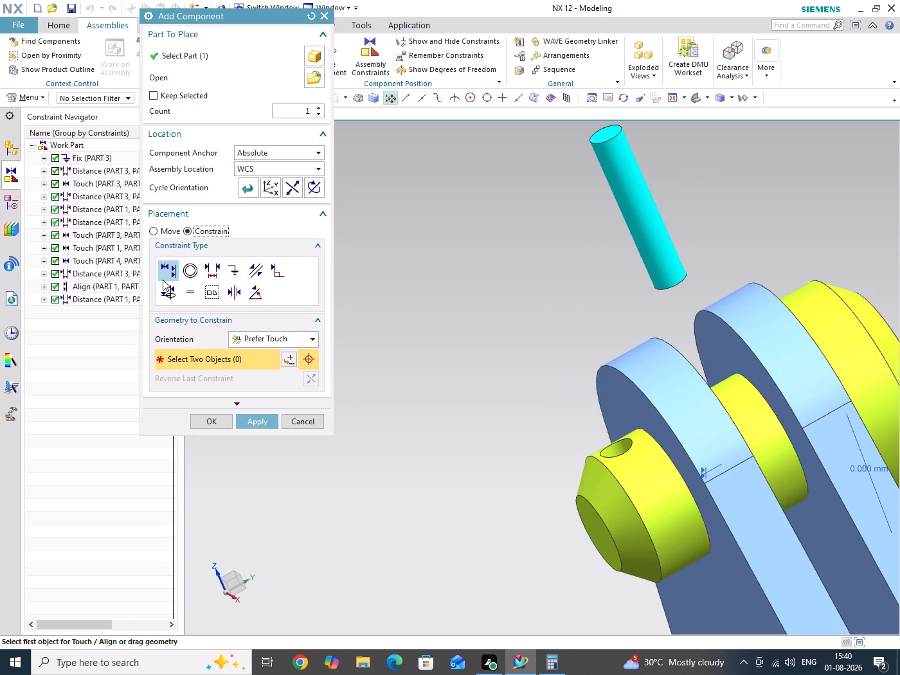
{"action": "left_click", "coordinate": [627, 475]}
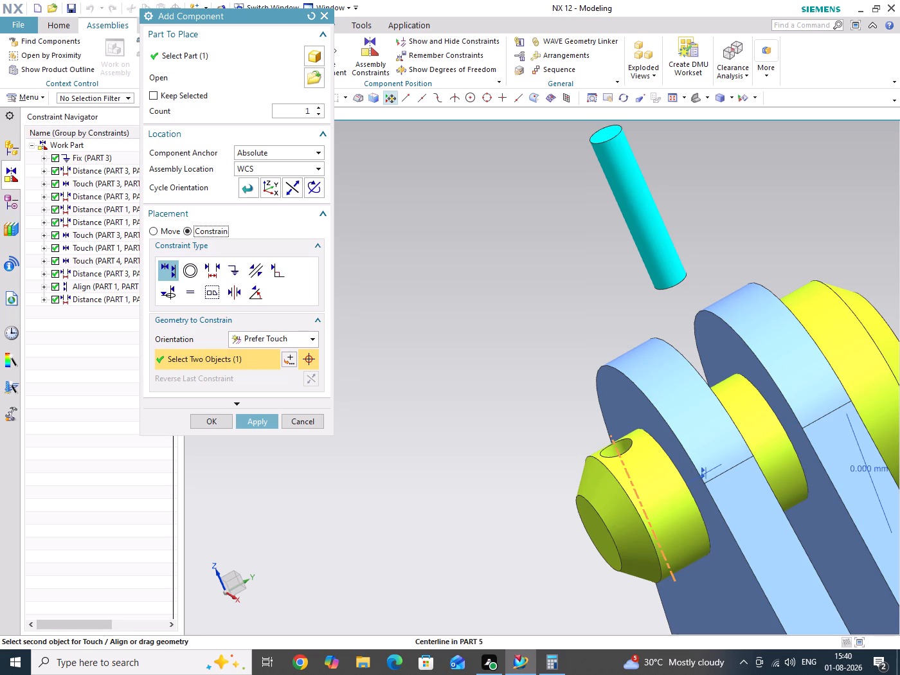
{"action": "left_click", "coordinate": [649, 231]}
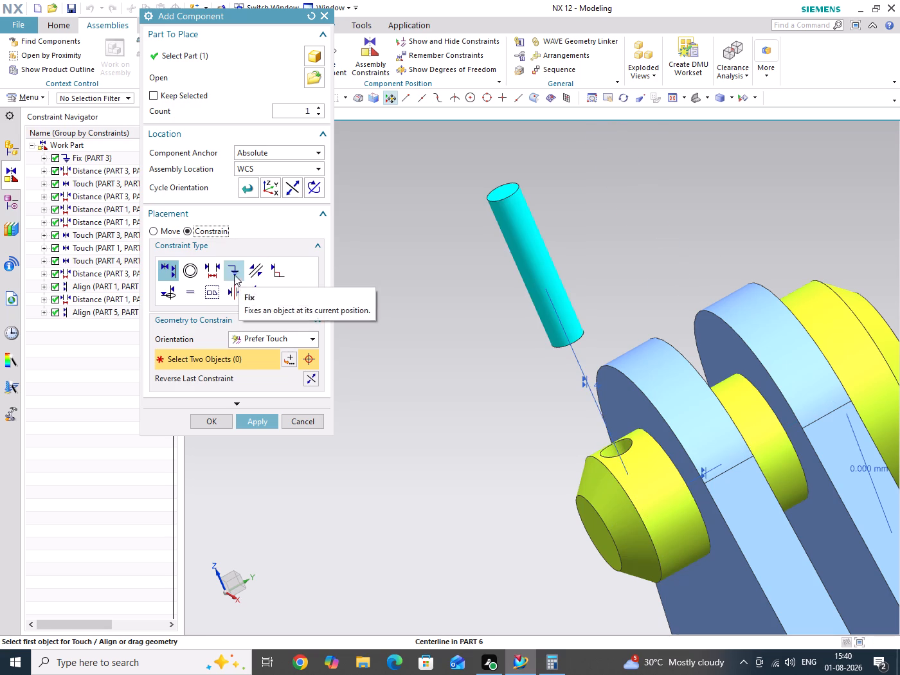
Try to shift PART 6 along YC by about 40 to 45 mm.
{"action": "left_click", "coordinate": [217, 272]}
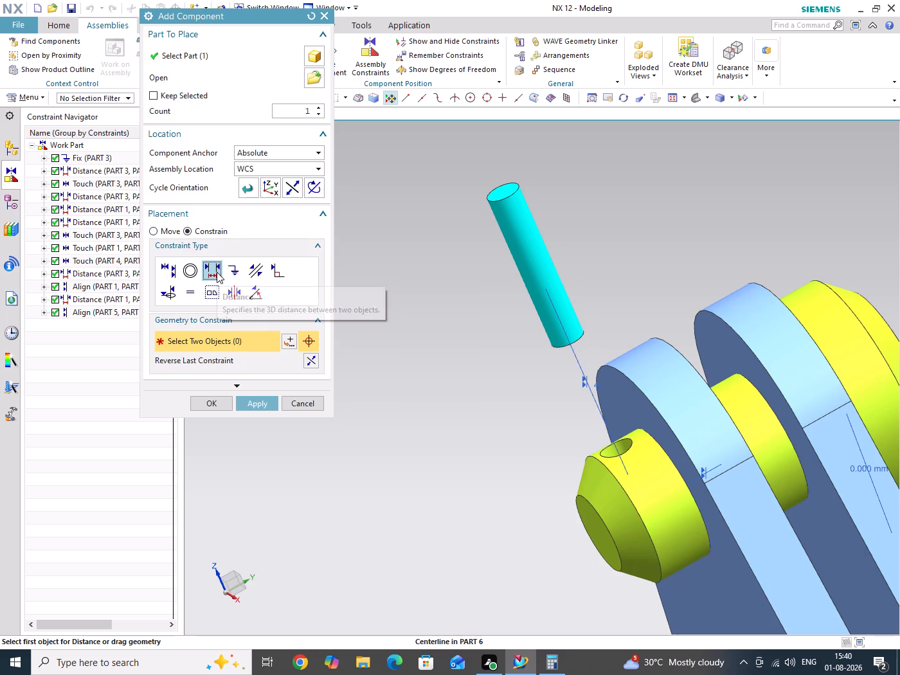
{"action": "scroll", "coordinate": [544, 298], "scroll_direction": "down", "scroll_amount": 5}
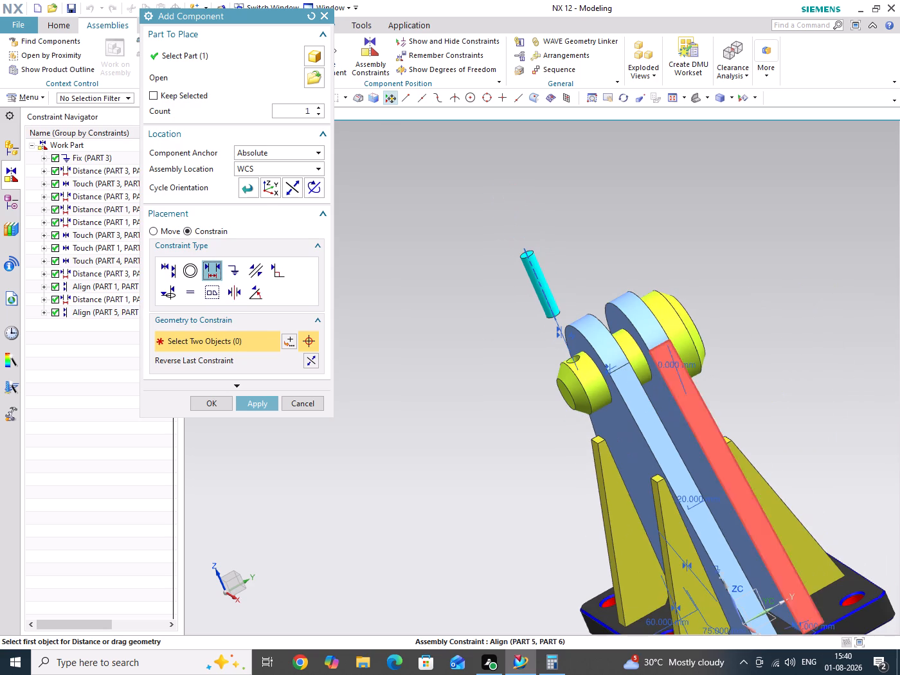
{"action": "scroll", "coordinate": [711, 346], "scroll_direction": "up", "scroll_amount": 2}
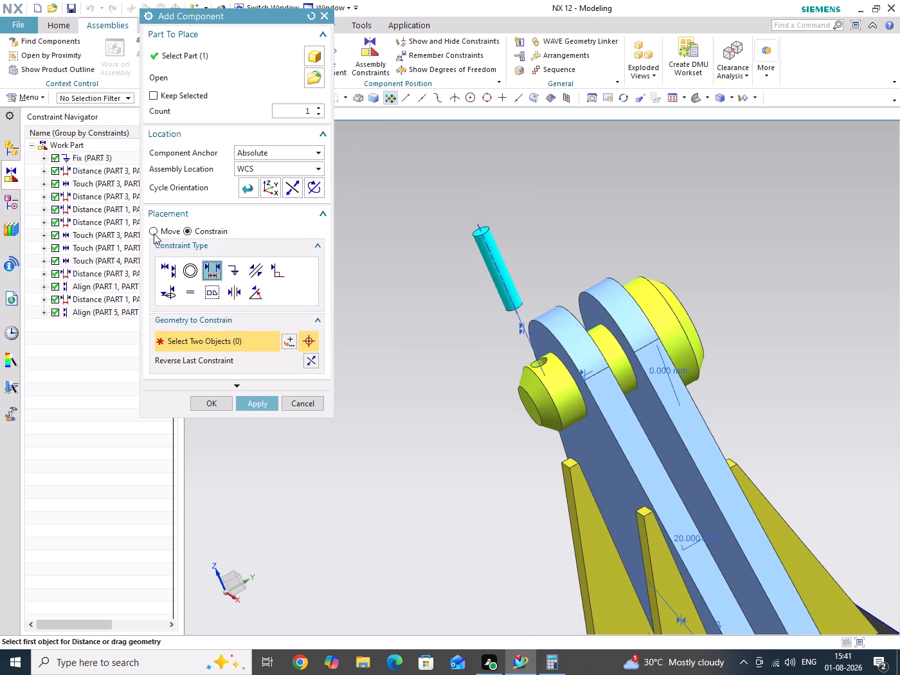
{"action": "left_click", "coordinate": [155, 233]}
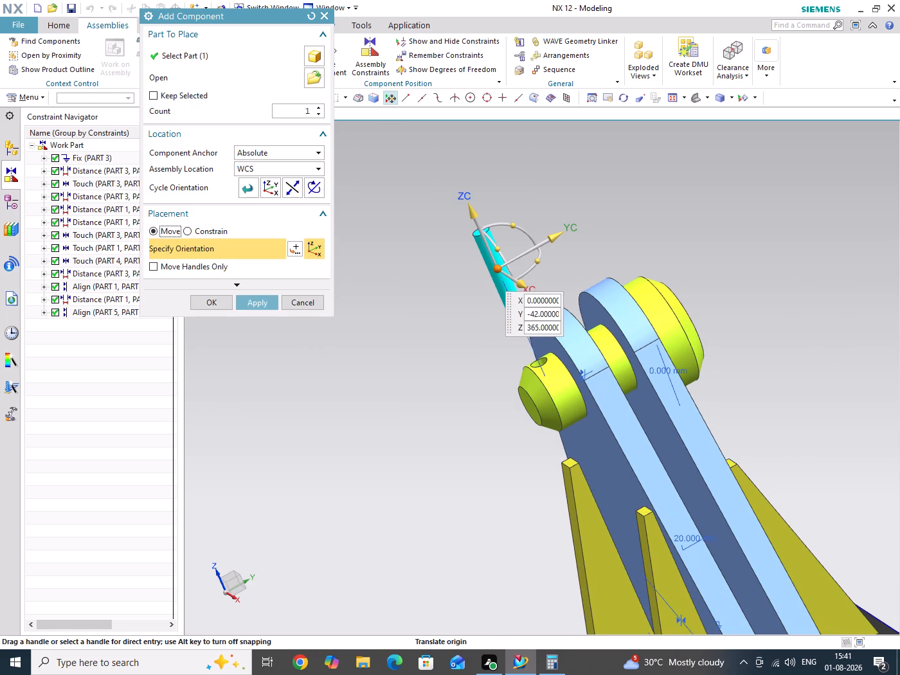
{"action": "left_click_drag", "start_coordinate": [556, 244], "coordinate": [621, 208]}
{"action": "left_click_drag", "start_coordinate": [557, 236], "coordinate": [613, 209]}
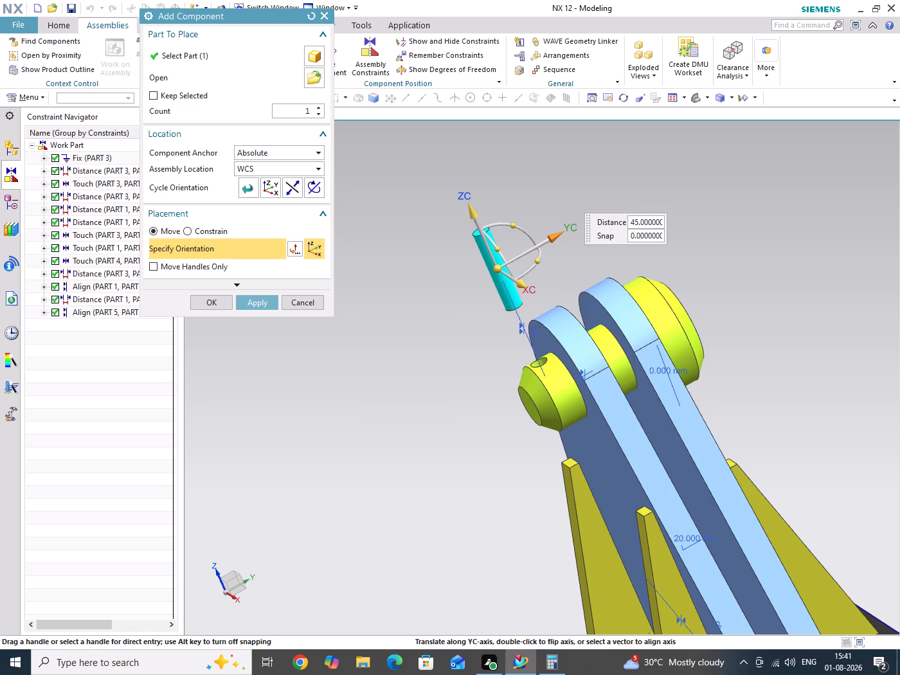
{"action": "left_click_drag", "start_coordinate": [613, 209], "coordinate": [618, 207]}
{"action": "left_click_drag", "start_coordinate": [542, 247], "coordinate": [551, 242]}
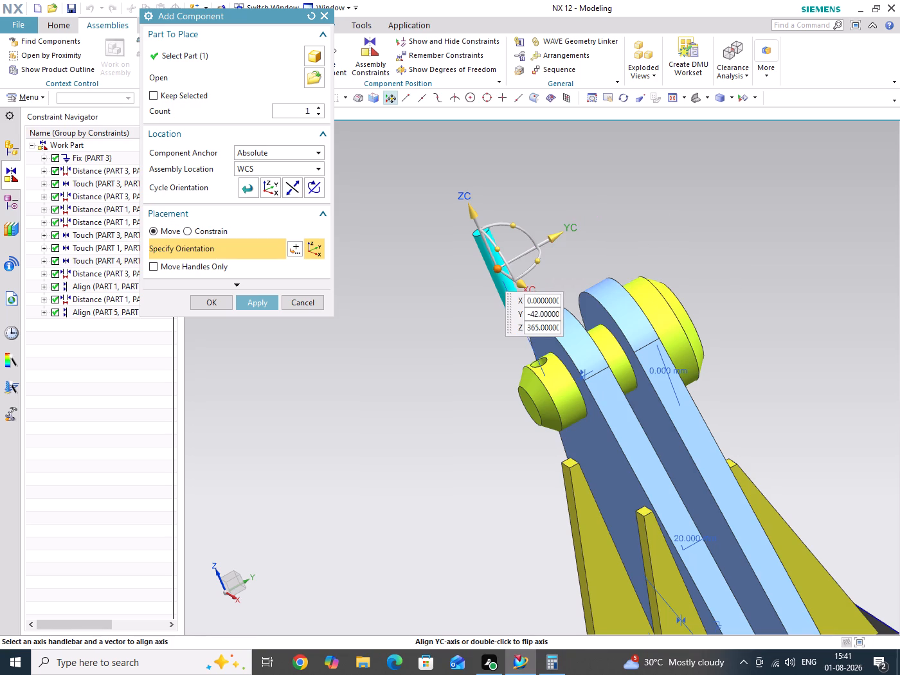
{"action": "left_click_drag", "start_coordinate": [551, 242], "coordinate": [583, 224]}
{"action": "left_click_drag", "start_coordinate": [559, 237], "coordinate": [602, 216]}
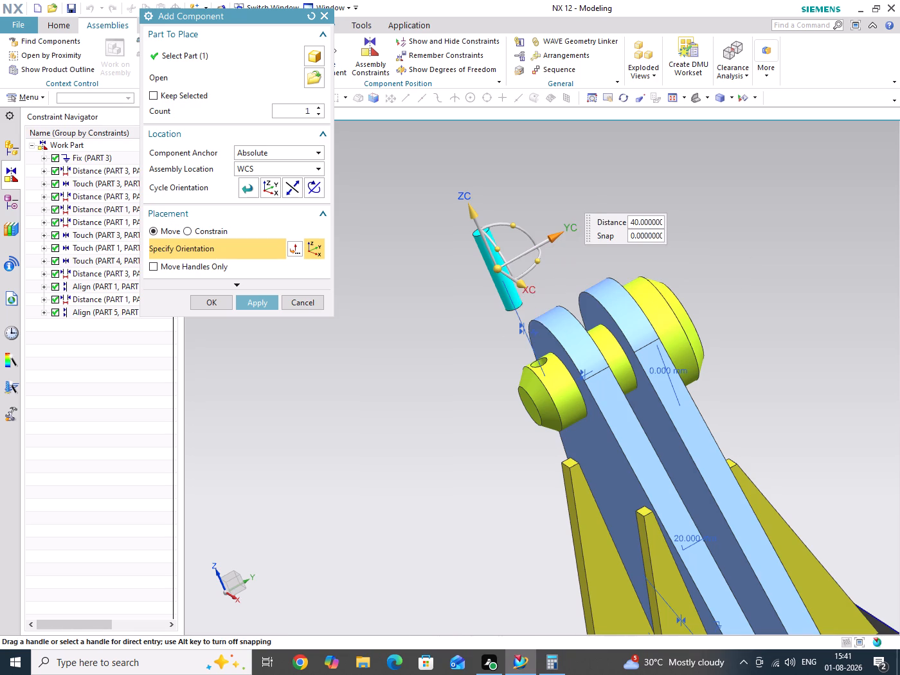
Move PART 6 down along ZC into the cross hole of PART 5, to about Z 270.
{"action": "scroll", "coordinate": [501, 355], "scroll_direction": "up", "scroll_amount": 1}
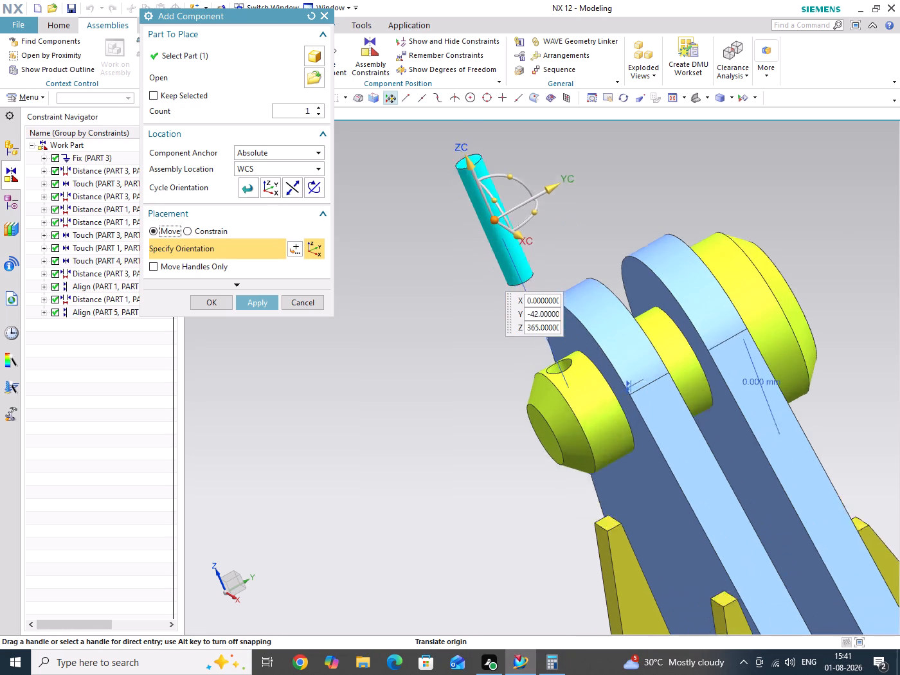
{"action": "scroll", "coordinate": [505, 355], "scroll_direction": "up", "scroll_amount": 2}
{"action": "scroll", "coordinate": [490, 386], "scroll_direction": "down", "scroll_amount": 3}
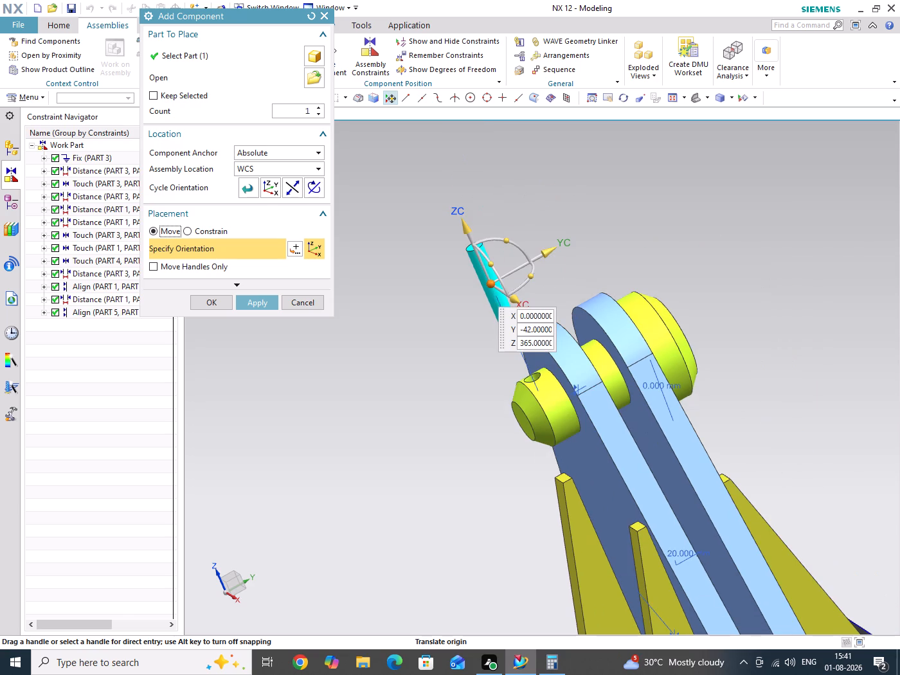
{"action": "left_click_drag", "start_coordinate": [465, 233], "coordinate": [504, 308]}
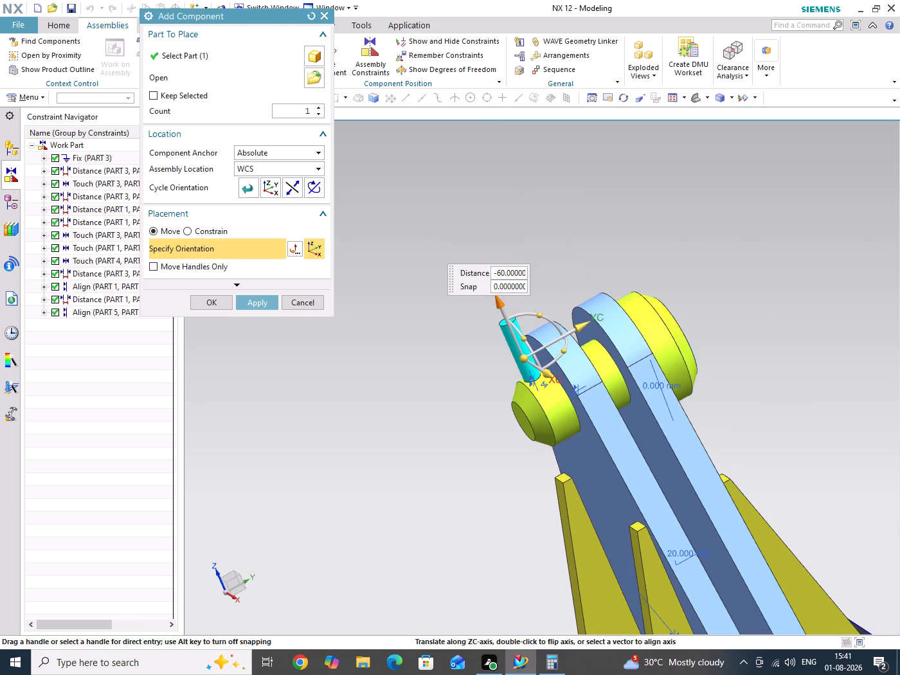
{"action": "left_click_drag", "start_coordinate": [504, 308], "coordinate": [521, 343]}
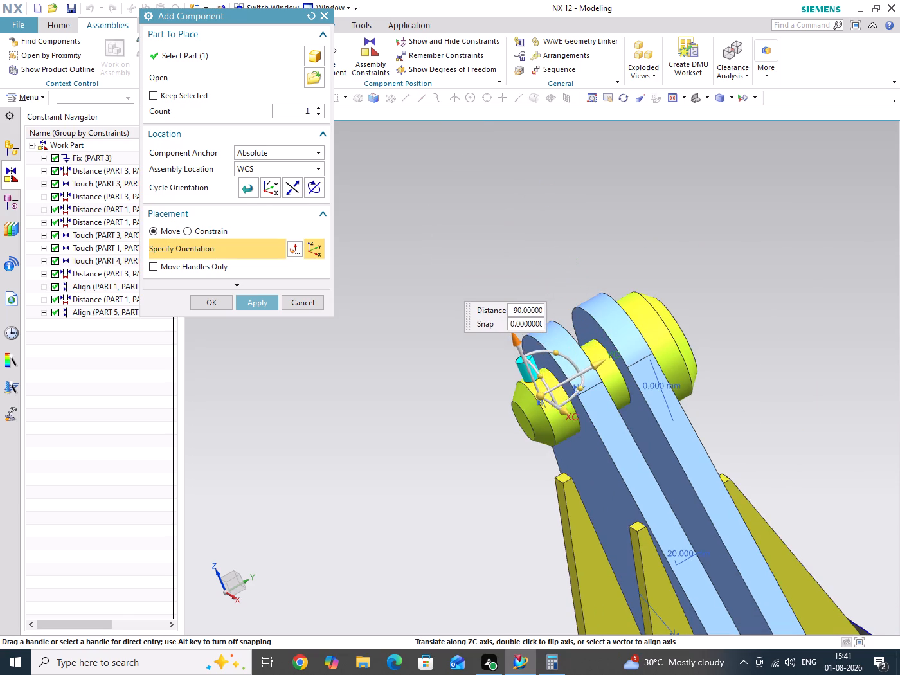
{"action": "left_click_drag", "start_coordinate": [521, 343], "coordinate": [525, 356]}
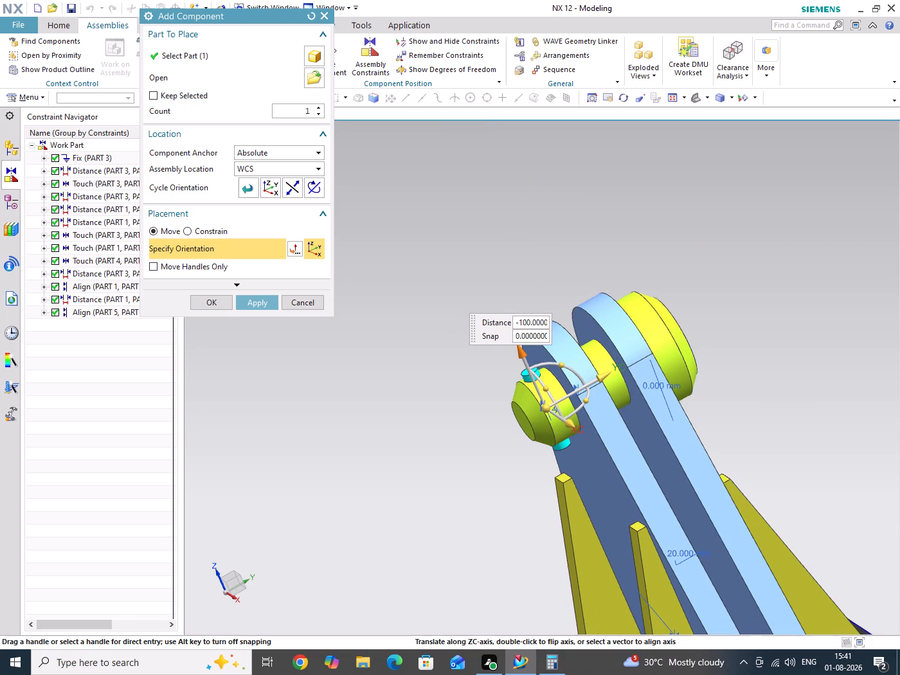
{"action": "left_click_drag", "start_coordinate": [525, 356], "coordinate": [527, 346]}
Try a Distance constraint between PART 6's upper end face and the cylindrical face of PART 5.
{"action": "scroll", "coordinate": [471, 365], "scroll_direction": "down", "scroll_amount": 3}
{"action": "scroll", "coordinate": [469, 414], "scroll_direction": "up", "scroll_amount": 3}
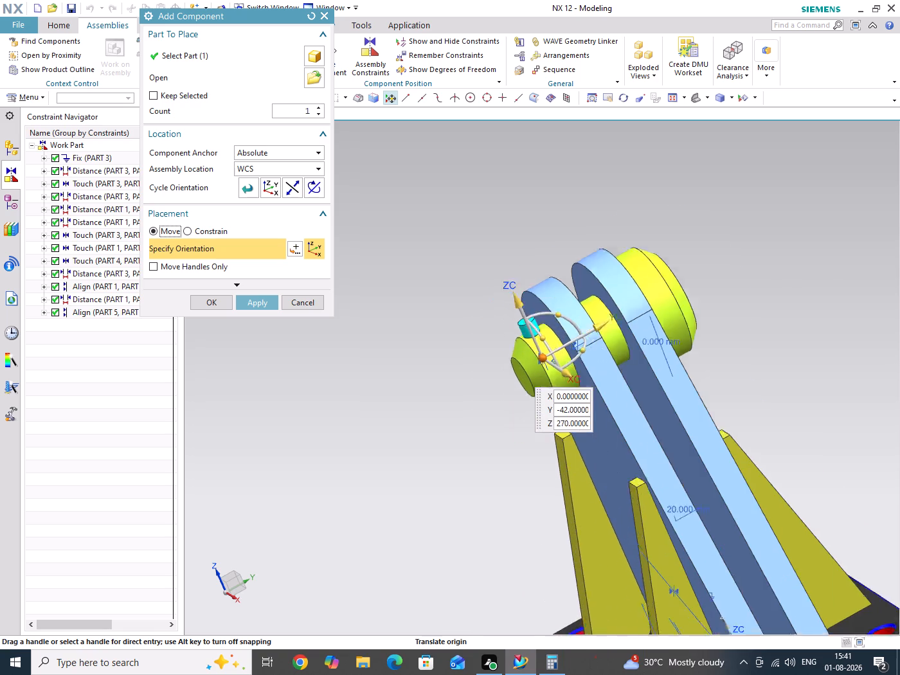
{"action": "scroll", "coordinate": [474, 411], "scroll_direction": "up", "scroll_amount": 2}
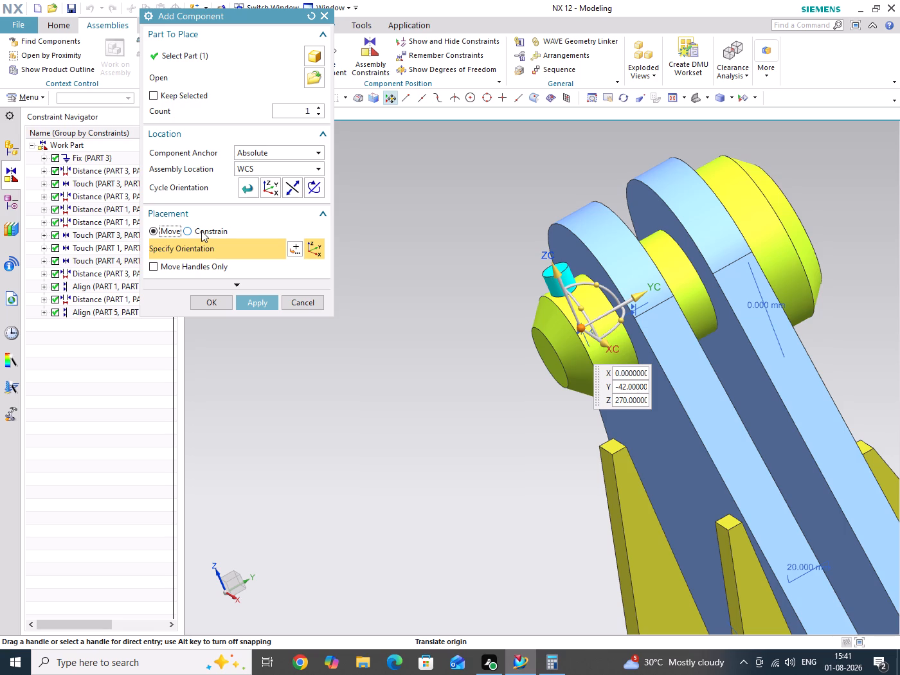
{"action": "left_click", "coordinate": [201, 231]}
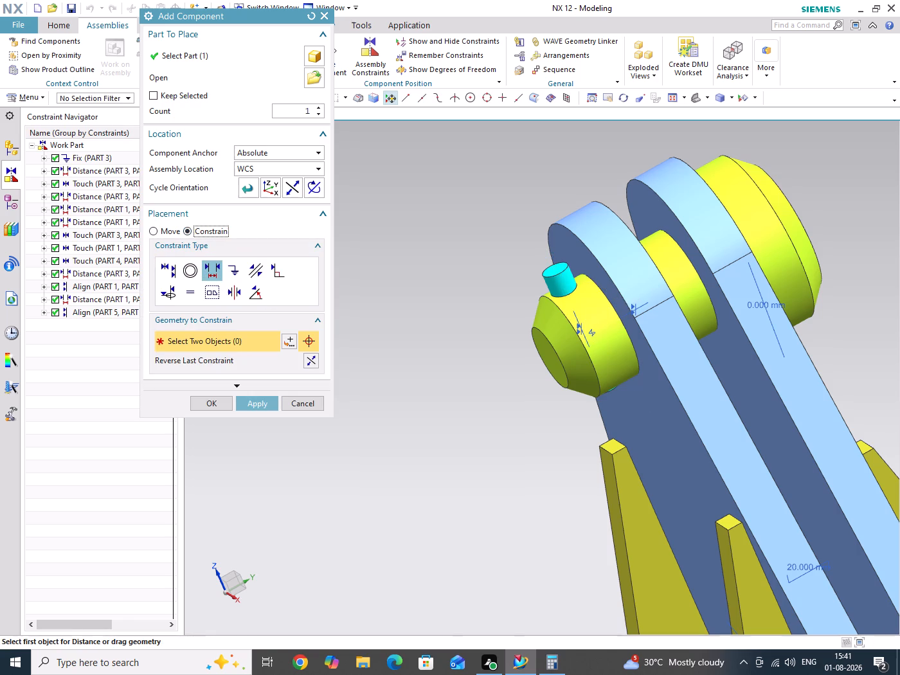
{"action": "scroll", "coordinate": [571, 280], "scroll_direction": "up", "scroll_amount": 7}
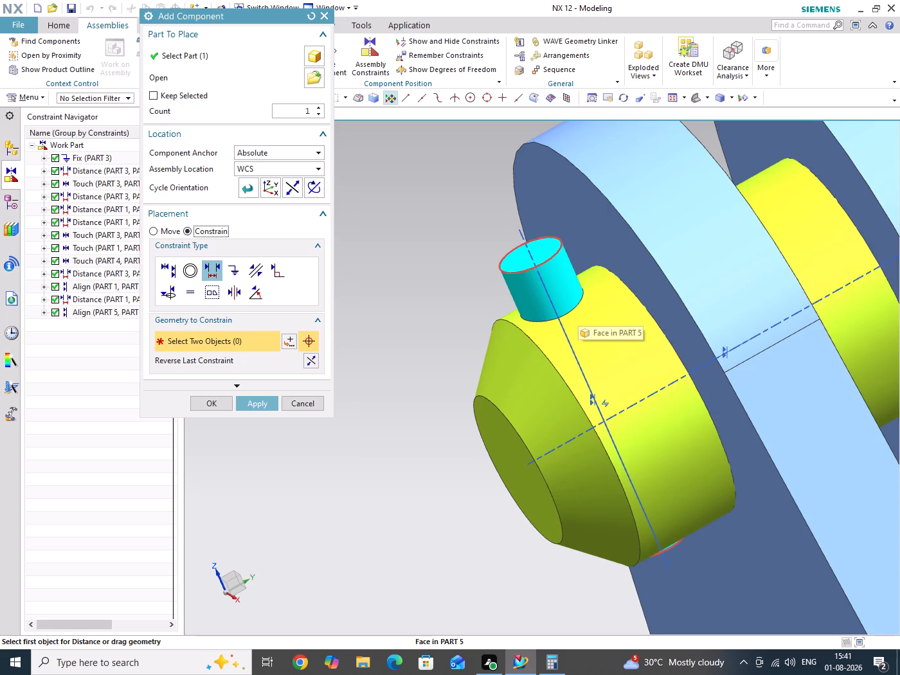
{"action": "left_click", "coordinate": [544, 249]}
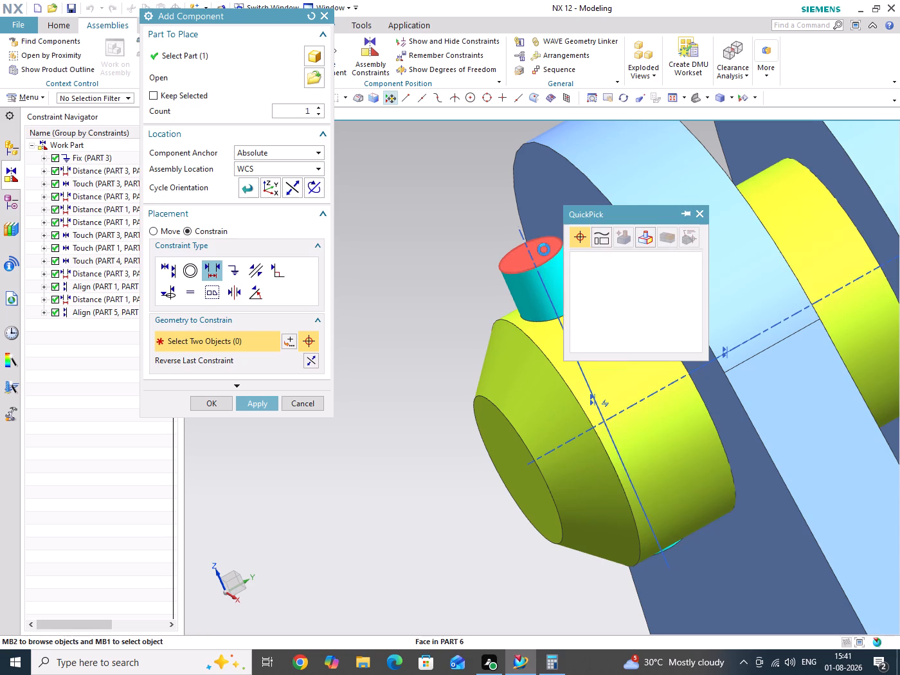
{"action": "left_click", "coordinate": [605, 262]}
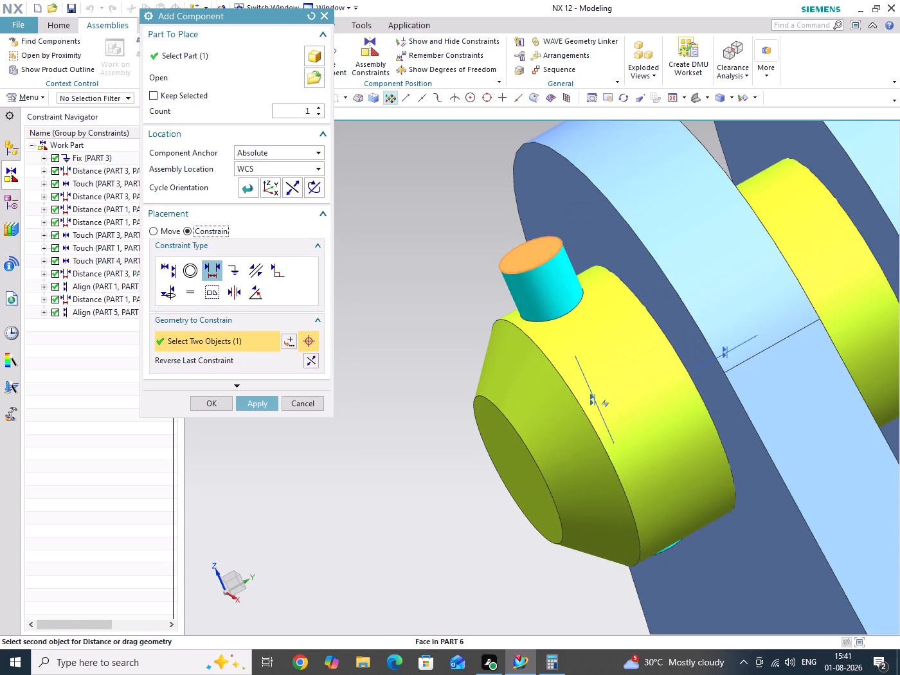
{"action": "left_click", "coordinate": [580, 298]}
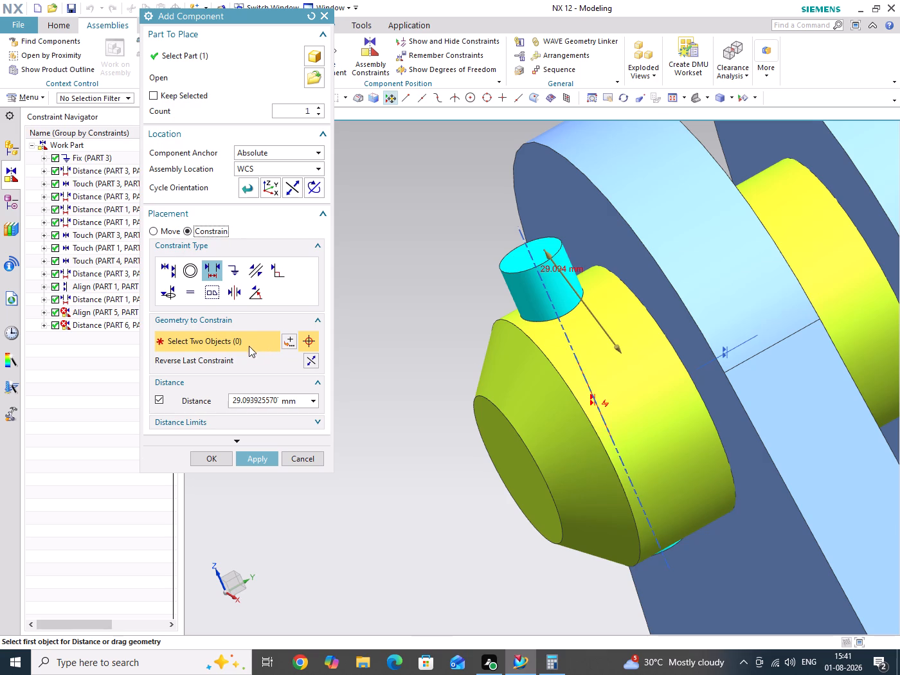
Finish adding PART 6 to the assembly.
{"action": "left_click", "coordinate": [225, 458]}
{"action": "left_click_drag", "start_coordinate": [316, 312], "coordinate": [323, 393]}
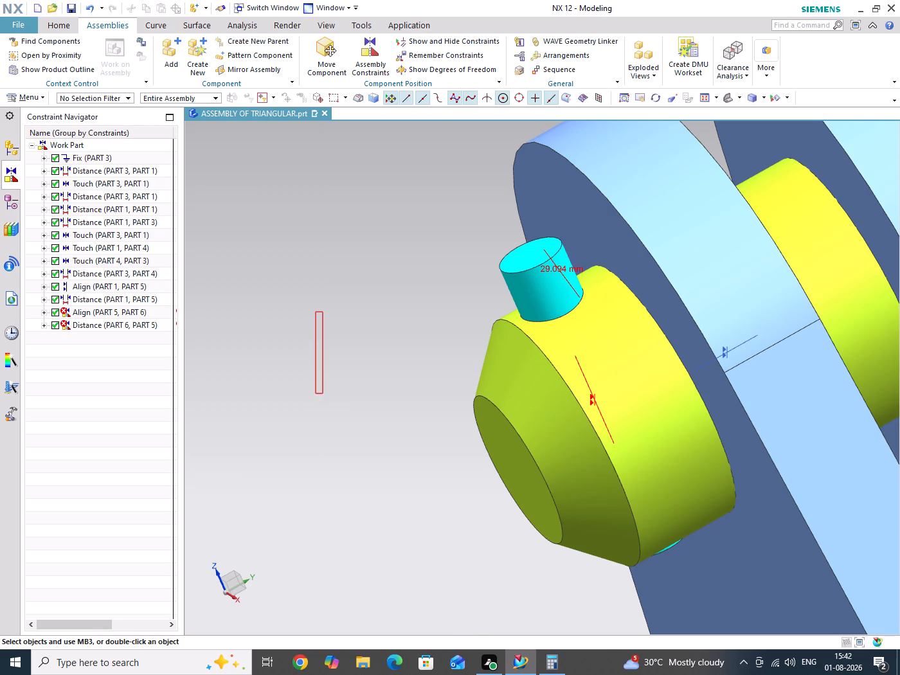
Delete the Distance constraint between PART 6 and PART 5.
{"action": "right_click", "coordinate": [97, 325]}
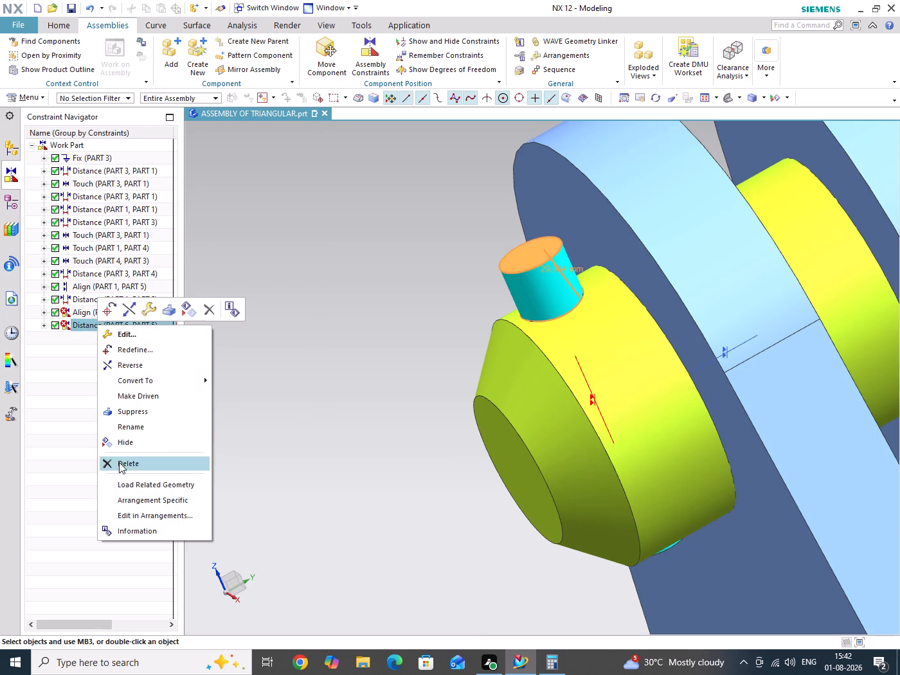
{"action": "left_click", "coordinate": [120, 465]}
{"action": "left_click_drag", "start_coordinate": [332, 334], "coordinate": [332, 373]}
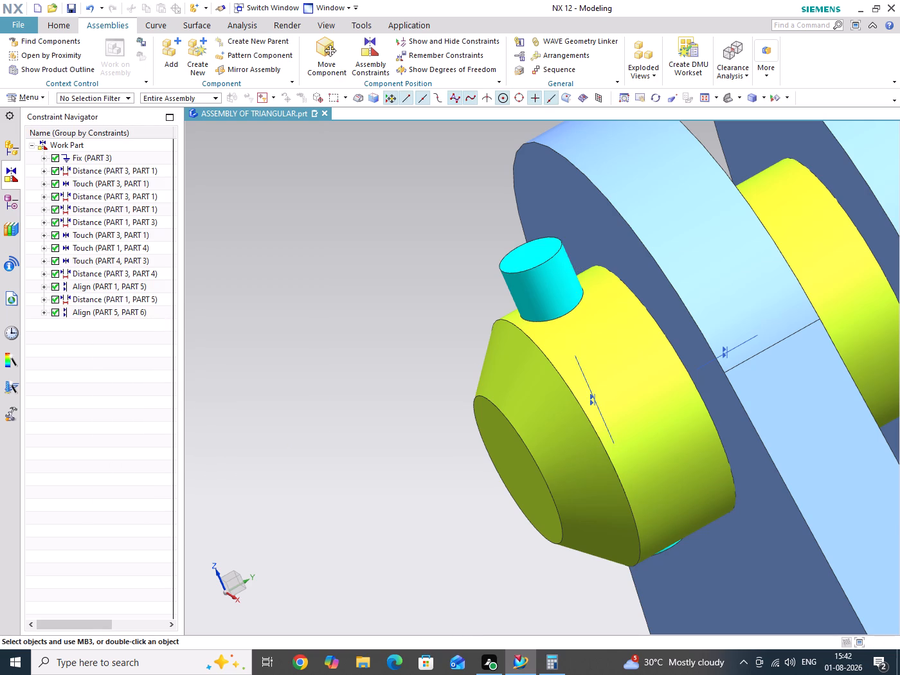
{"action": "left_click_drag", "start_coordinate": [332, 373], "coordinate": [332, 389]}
Examine from several sides how far each end of PART 6 protrudes from the cross hole in PART 5.
{"action": "key", "text": "End"}
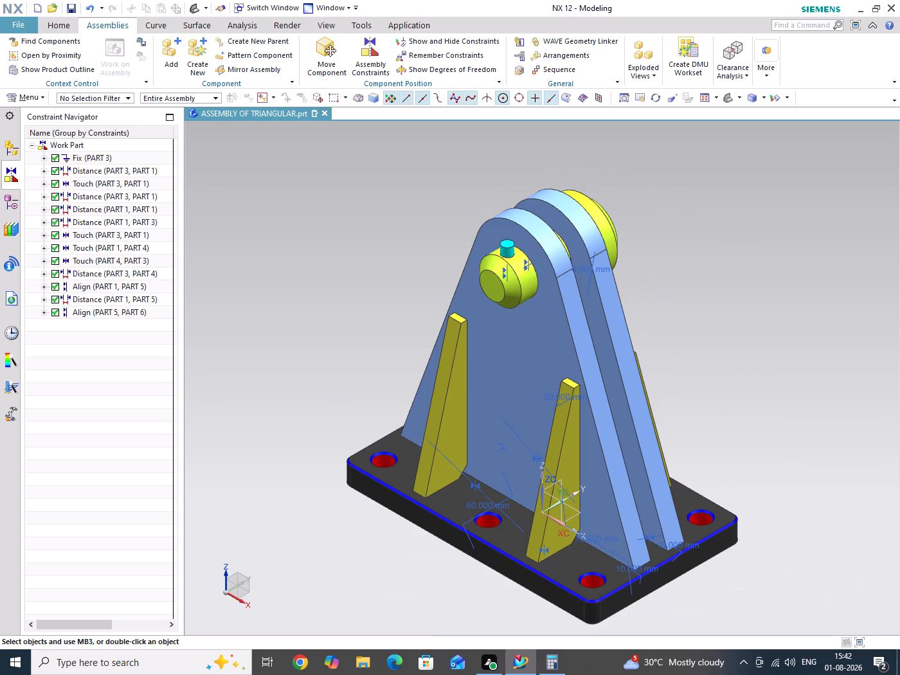
{"action": "scroll", "coordinate": [479, 196], "scroll_direction": "up", "scroll_amount": 2}
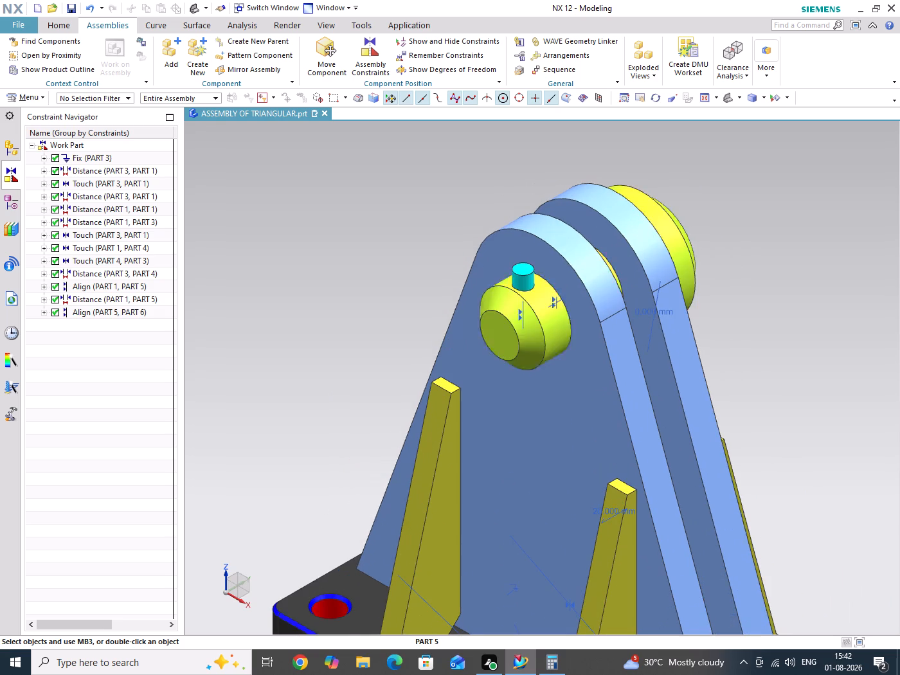
{"action": "middle_click_drag", "start_coordinate": [538, 399], "coordinate": [534, 354]}
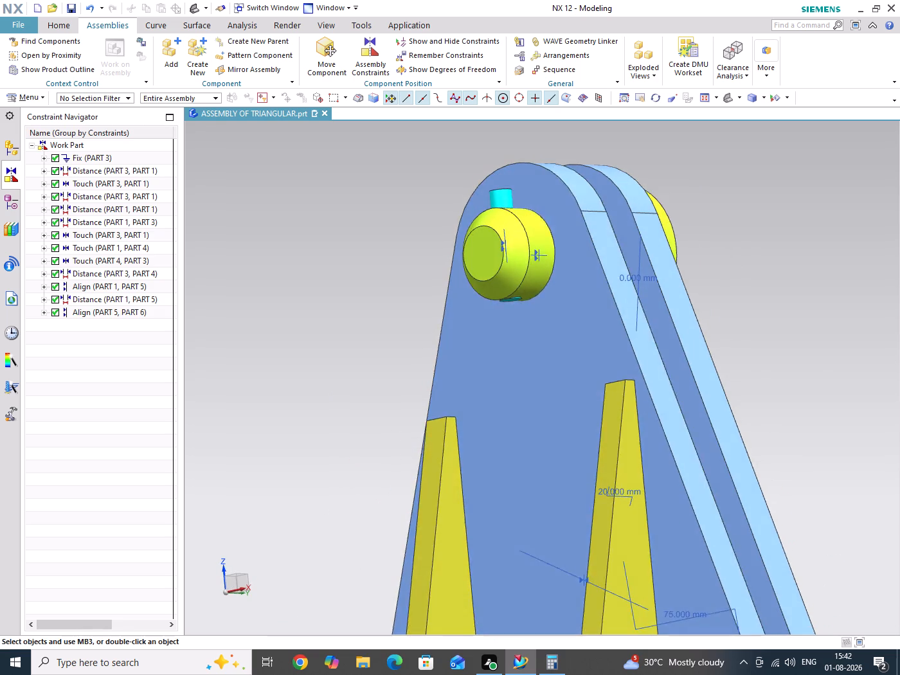
{"action": "scroll", "coordinate": [467, 186], "scroll_direction": "up", "scroll_amount": 3}
{"action": "middle_click_drag", "start_coordinate": [489, 287], "coordinate": [481, 291]}
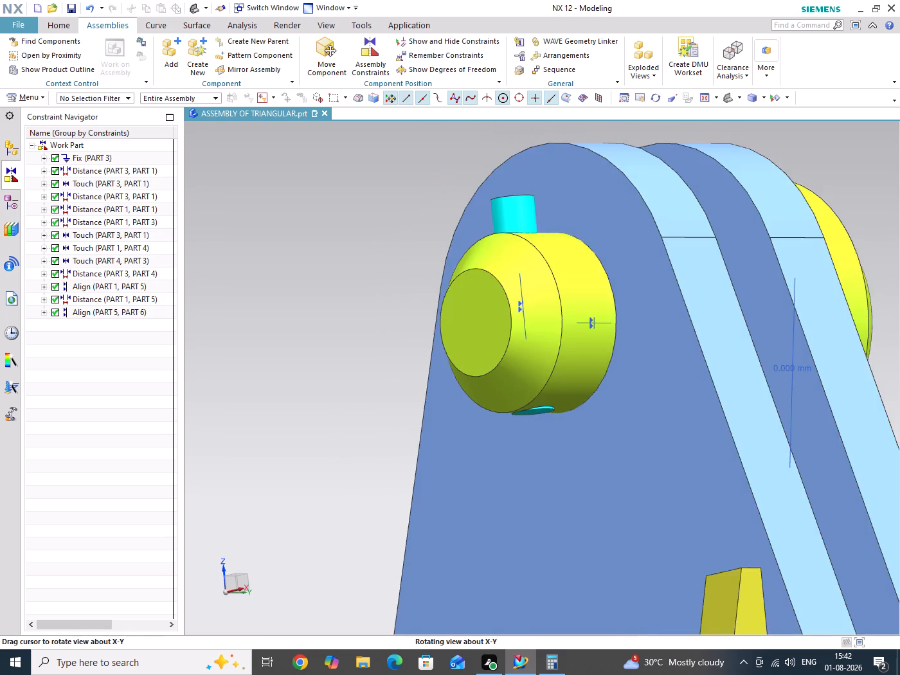
{"action": "middle_click_drag", "start_coordinate": [481, 291], "coordinate": [470, 288]}
{"action": "scroll", "coordinate": [554, 317], "scroll_direction": "down", "scroll_amount": 3}
{"action": "middle_click_drag", "start_coordinate": [496, 354], "coordinate": [466, 346]}
{"action": "scroll", "coordinate": [462, 347], "scroll_direction": "up", "scroll_amount": 1}
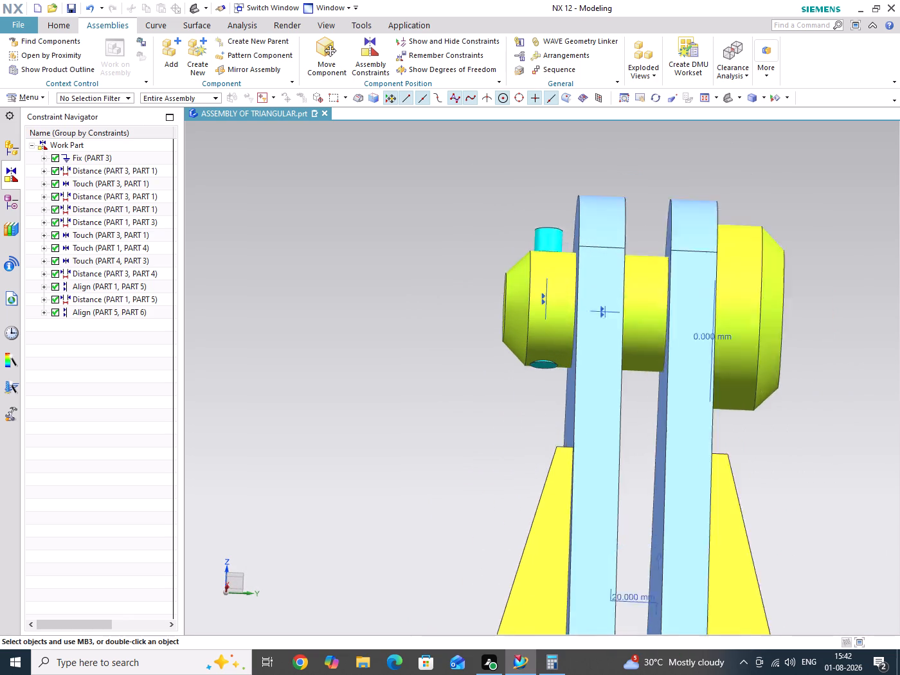
{"action": "scroll", "coordinate": [462, 347], "scroll_direction": "up", "scroll_amount": 1}
{"action": "middle_click_drag", "start_coordinate": [504, 343], "coordinate": [517, 361]}
{"action": "scroll", "coordinate": [528, 262], "scroll_direction": "up", "scroll_amount": 3}
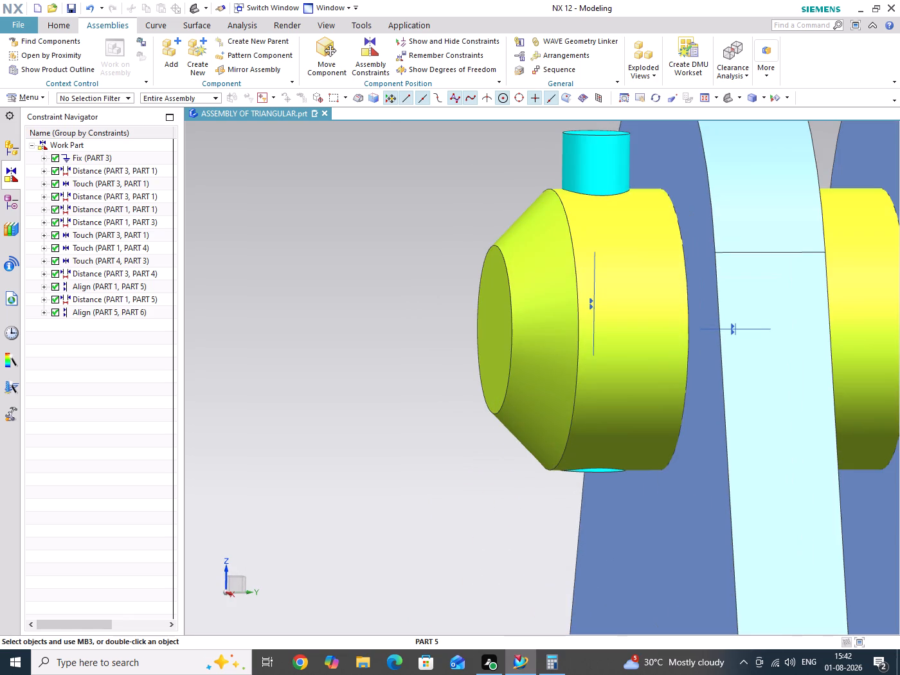
Move PART 6 down along ZC to Z 267 with Move Component, evening out its protrusion from PART 5.
{"action": "left_click", "coordinate": [331, 62]}
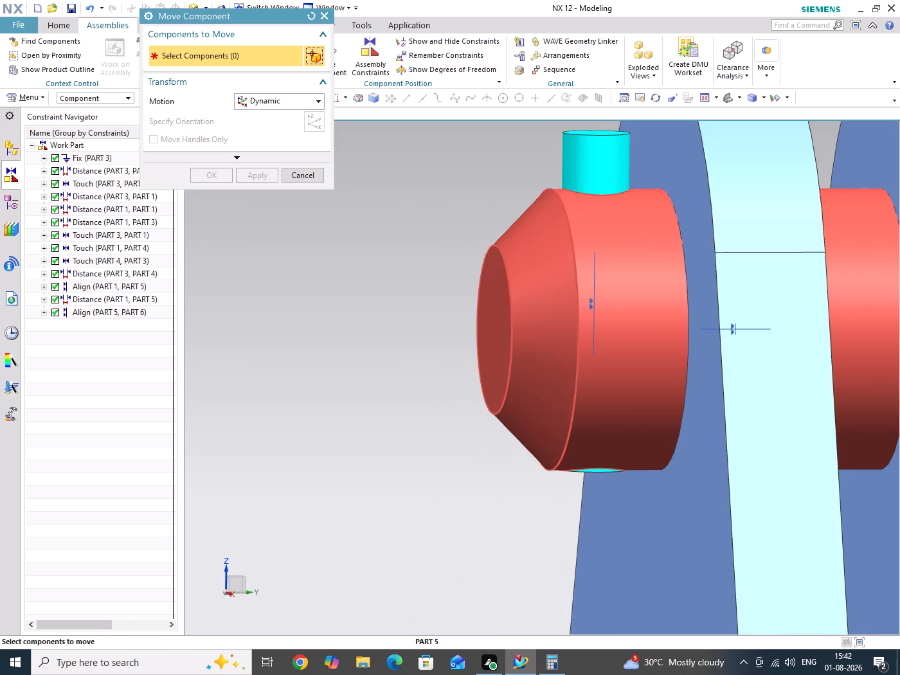
{"action": "left_click", "coordinate": [587, 170]}
{"action": "scroll", "coordinate": [491, 298], "scroll_direction": "down", "scroll_amount": 3}
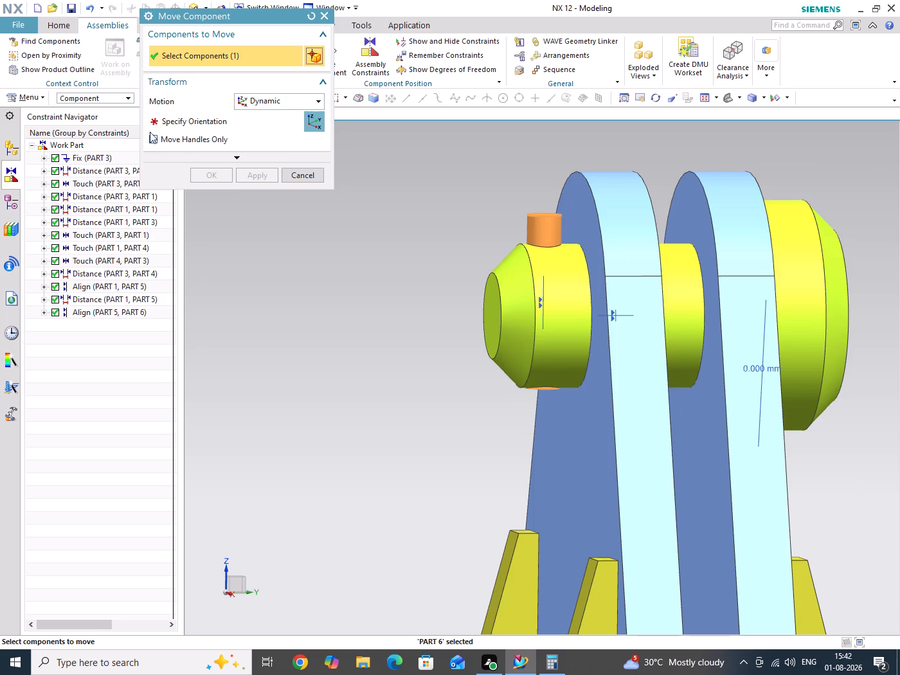
{"action": "left_click", "coordinate": [206, 123]}
{"action": "left_click_drag", "start_coordinate": [544, 232], "coordinate": [544, 233]}
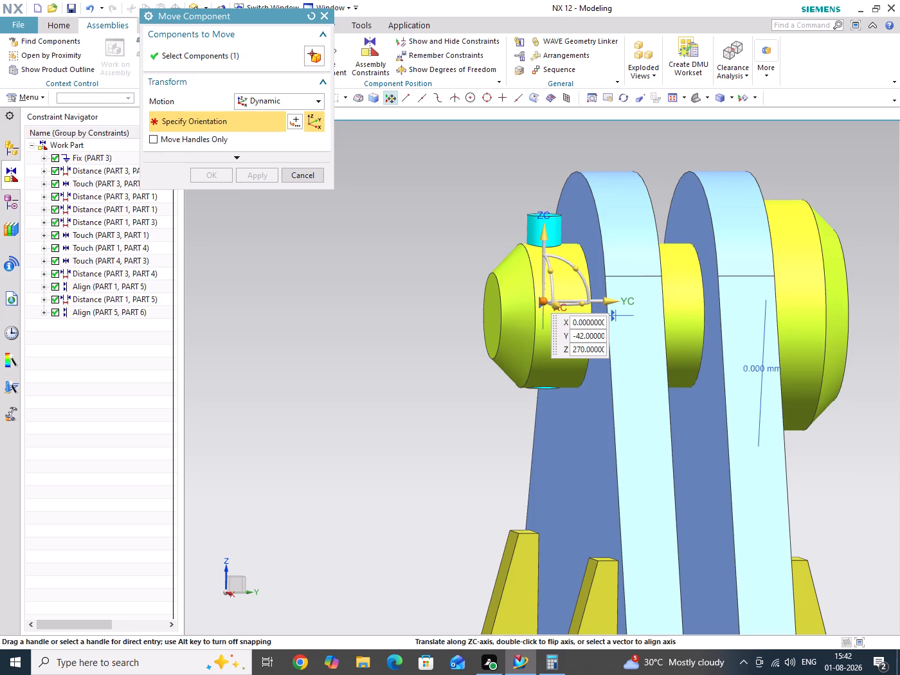
{"action": "left_click_drag", "start_coordinate": [544, 233], "coordinate": [544, 249]}
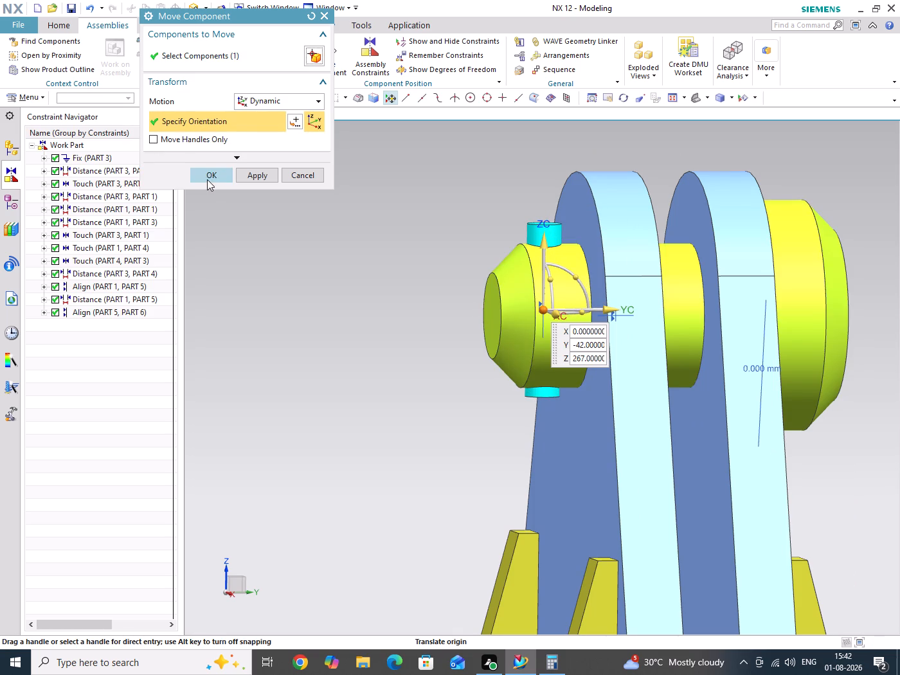
{"action": "left_click", "coordinate": [207, 179]}
{"action": "left_click_drag", "start_coordinate": [364, 301], "coordinate": [388, 340]}
Check PART 6's fit at both ends of the cross hole in PART 5.
{"action": "middle_click_drag", "start_coordinate": [398, 341], "coordinate": [421, 307]}
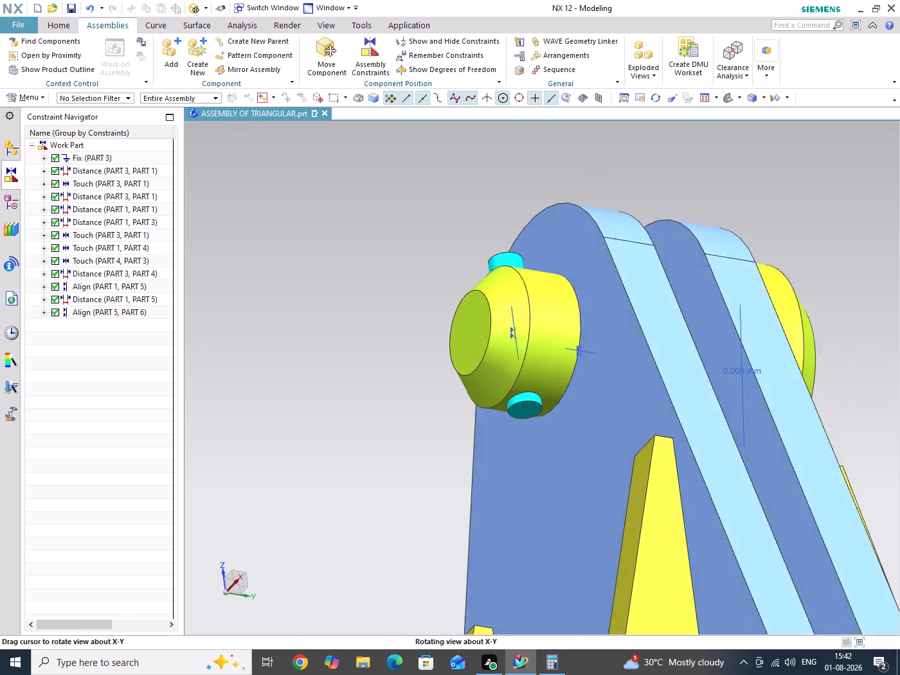
{"action": "middle_click_drag", "start_coordinate": [421, 307], "coordinate": [393, 345]}
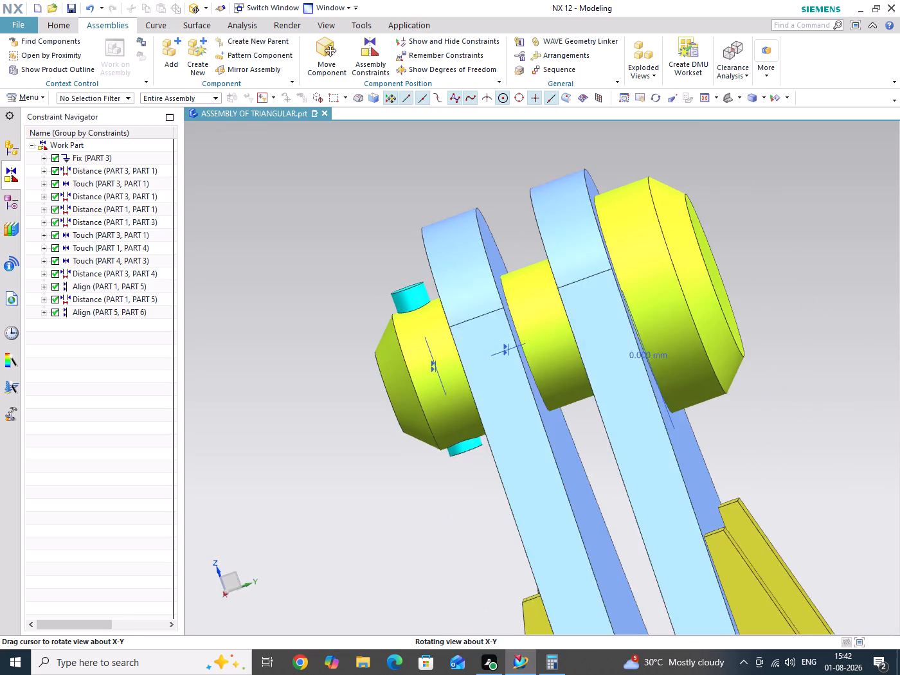
{"action": "middle_click_drag", "start_coordinate": [393, 345], "coordinate": [406, 350]}
{"action": "scroll", "coordinate": [397, 366], "scroll_direction": "up", "scroll_amount": 2}
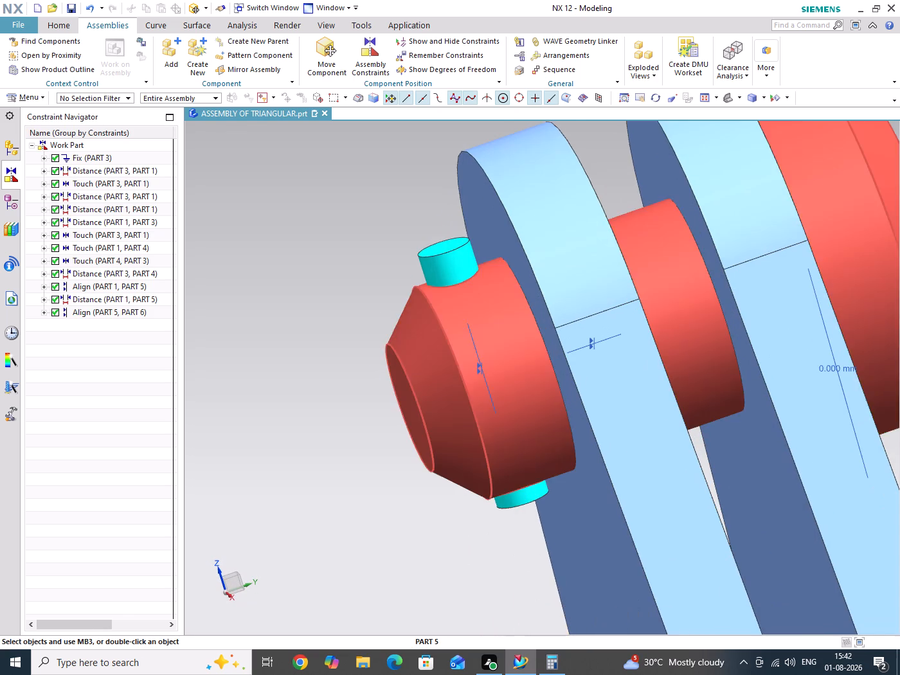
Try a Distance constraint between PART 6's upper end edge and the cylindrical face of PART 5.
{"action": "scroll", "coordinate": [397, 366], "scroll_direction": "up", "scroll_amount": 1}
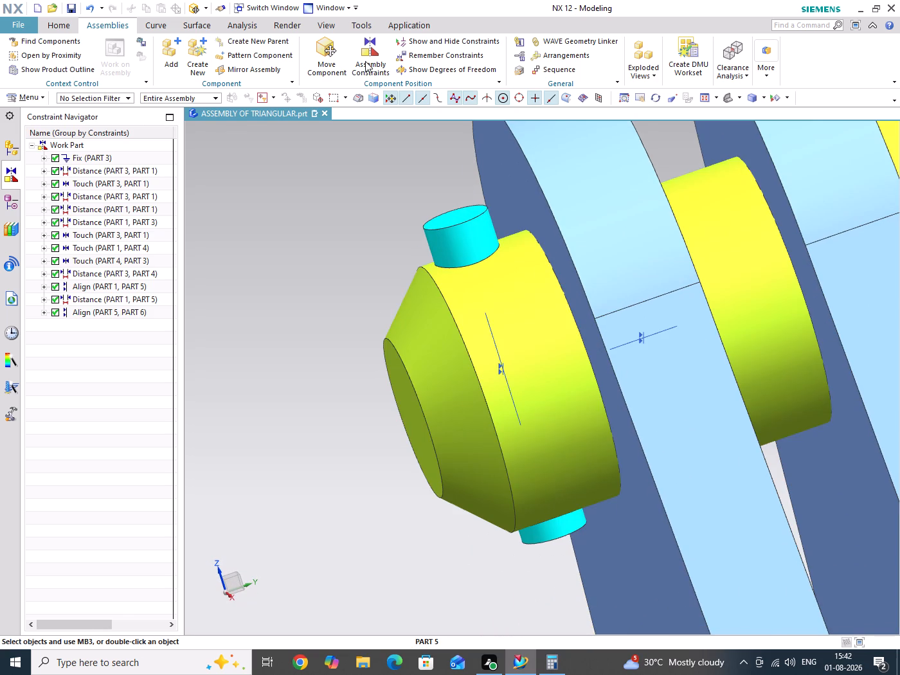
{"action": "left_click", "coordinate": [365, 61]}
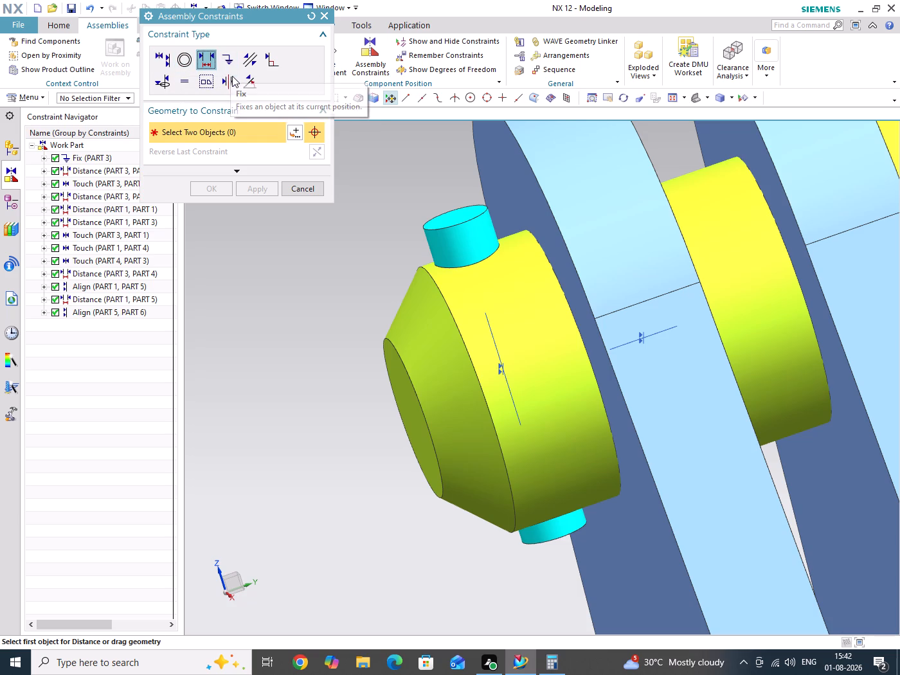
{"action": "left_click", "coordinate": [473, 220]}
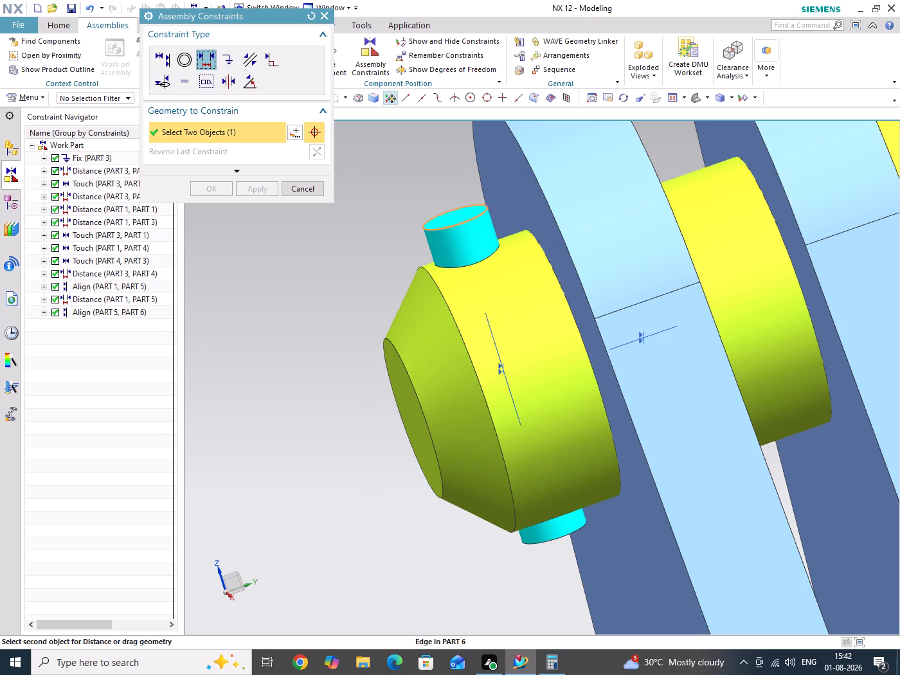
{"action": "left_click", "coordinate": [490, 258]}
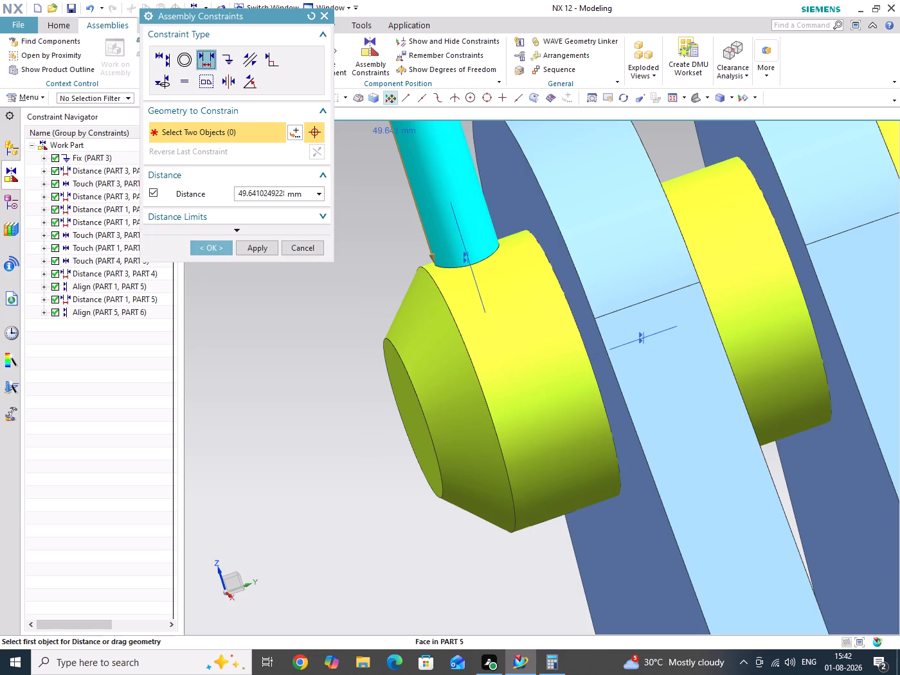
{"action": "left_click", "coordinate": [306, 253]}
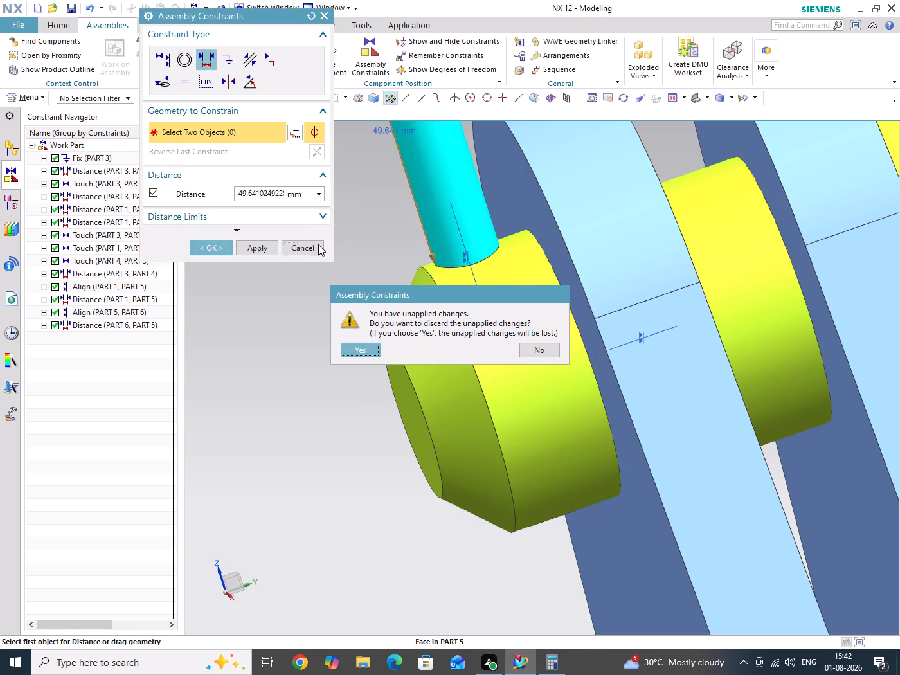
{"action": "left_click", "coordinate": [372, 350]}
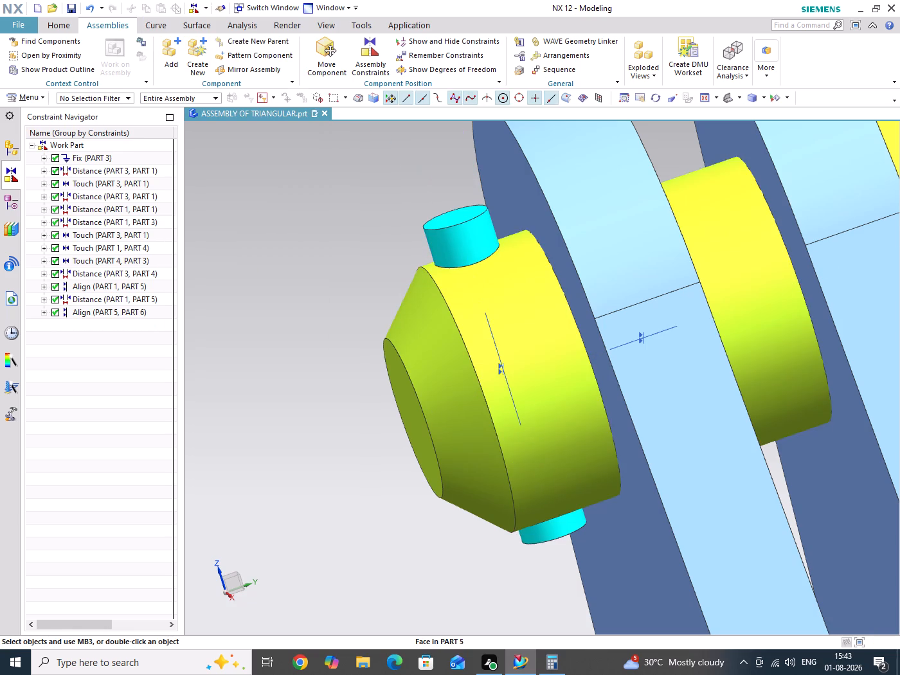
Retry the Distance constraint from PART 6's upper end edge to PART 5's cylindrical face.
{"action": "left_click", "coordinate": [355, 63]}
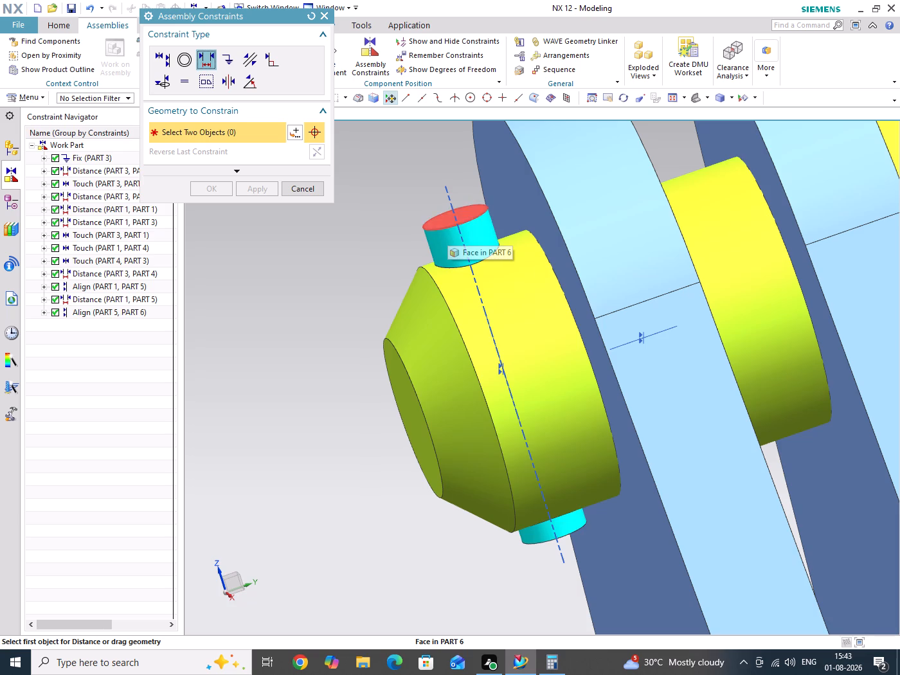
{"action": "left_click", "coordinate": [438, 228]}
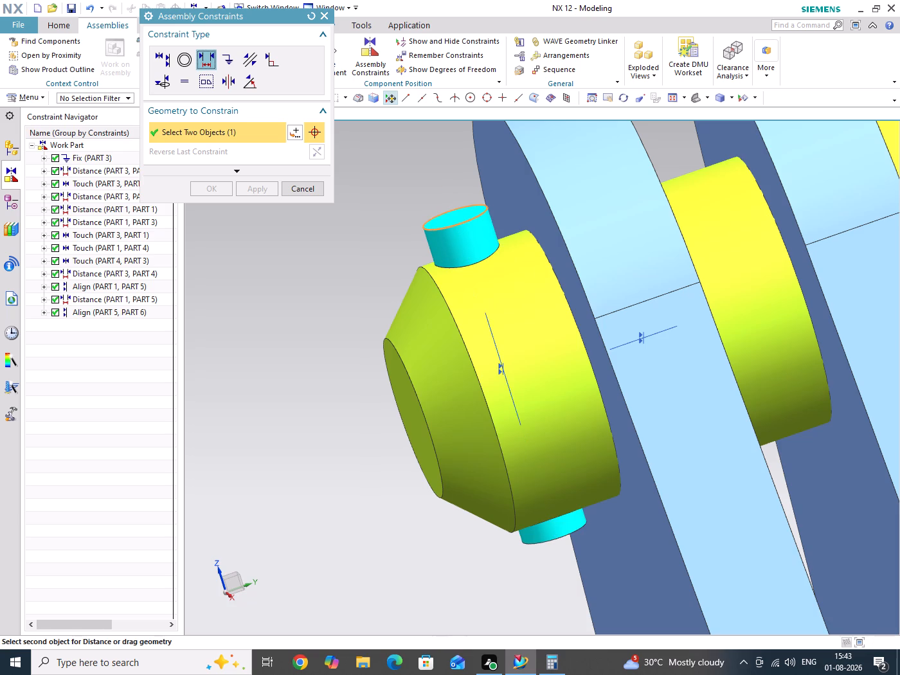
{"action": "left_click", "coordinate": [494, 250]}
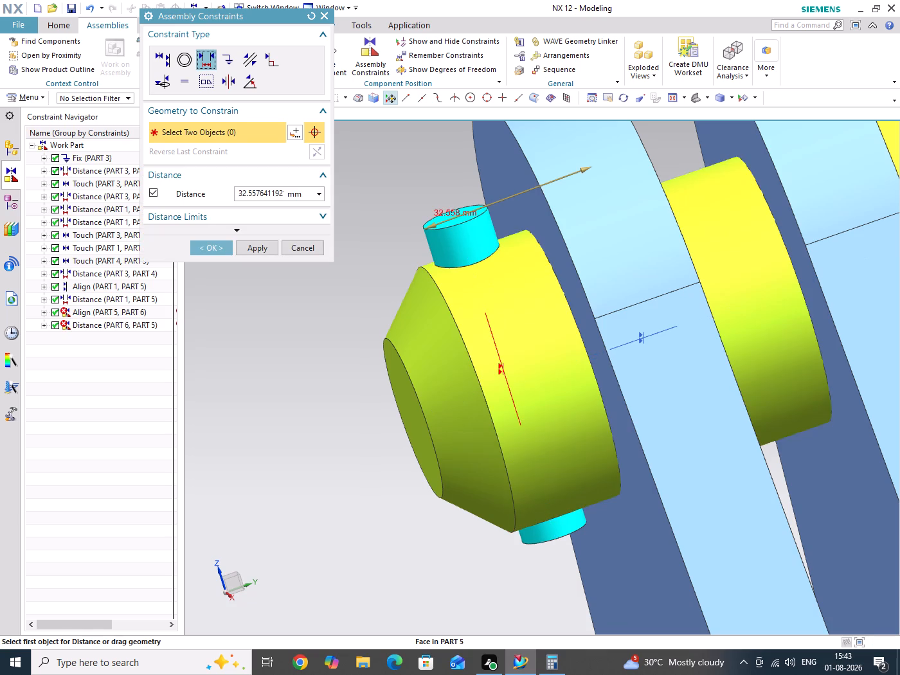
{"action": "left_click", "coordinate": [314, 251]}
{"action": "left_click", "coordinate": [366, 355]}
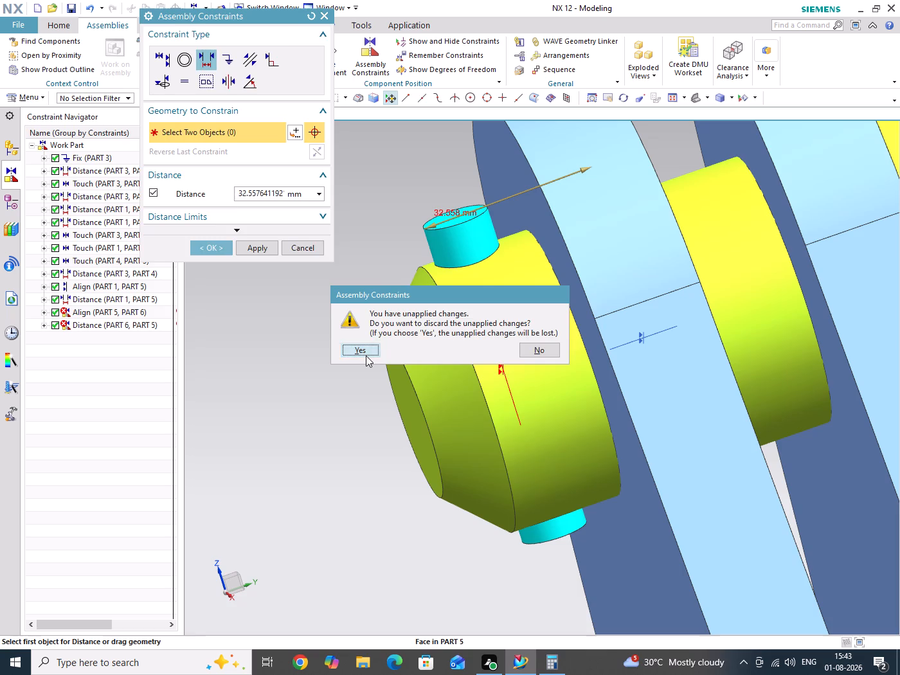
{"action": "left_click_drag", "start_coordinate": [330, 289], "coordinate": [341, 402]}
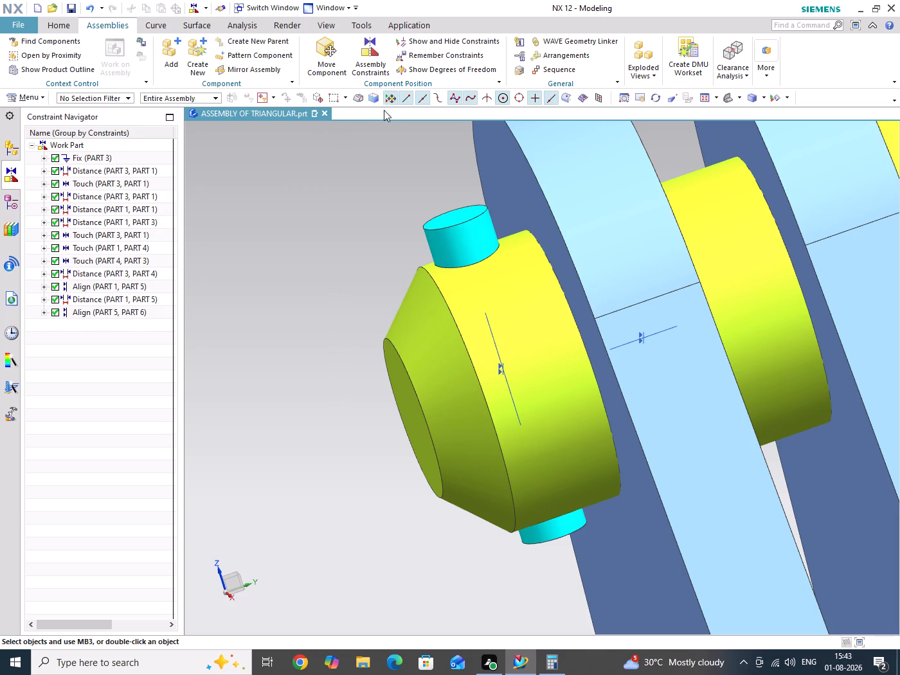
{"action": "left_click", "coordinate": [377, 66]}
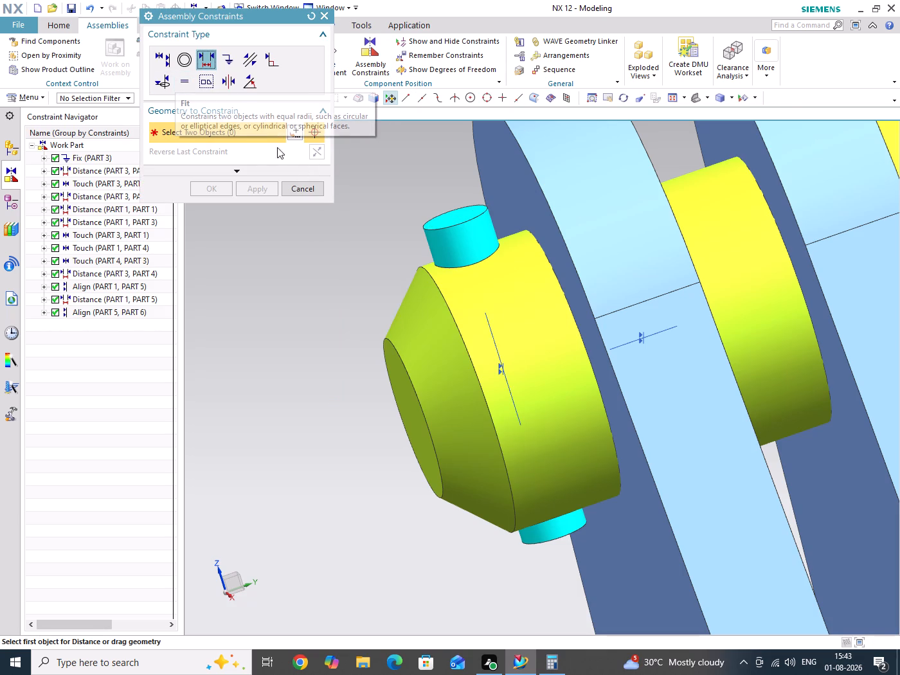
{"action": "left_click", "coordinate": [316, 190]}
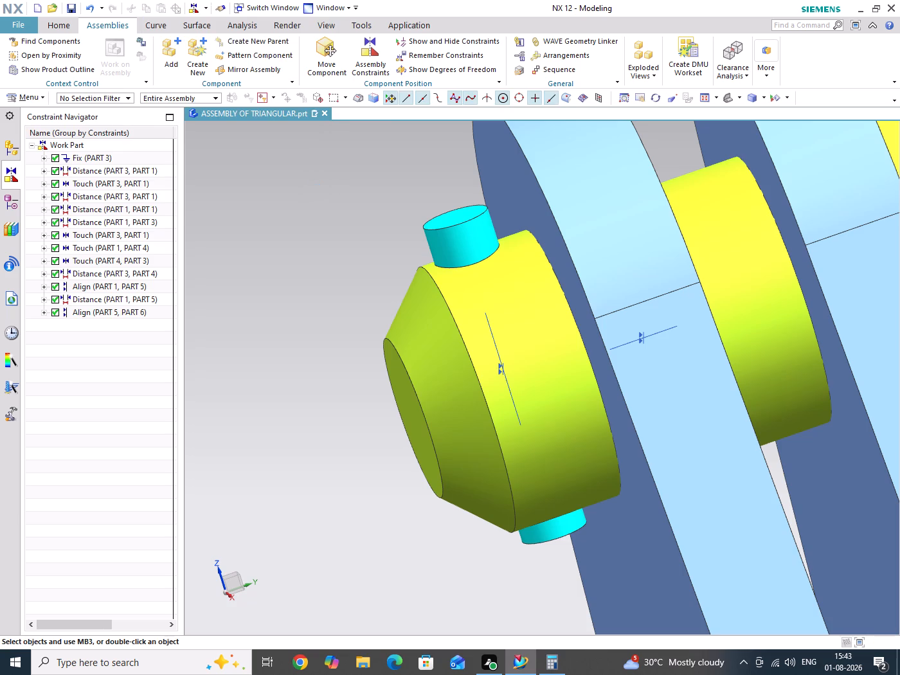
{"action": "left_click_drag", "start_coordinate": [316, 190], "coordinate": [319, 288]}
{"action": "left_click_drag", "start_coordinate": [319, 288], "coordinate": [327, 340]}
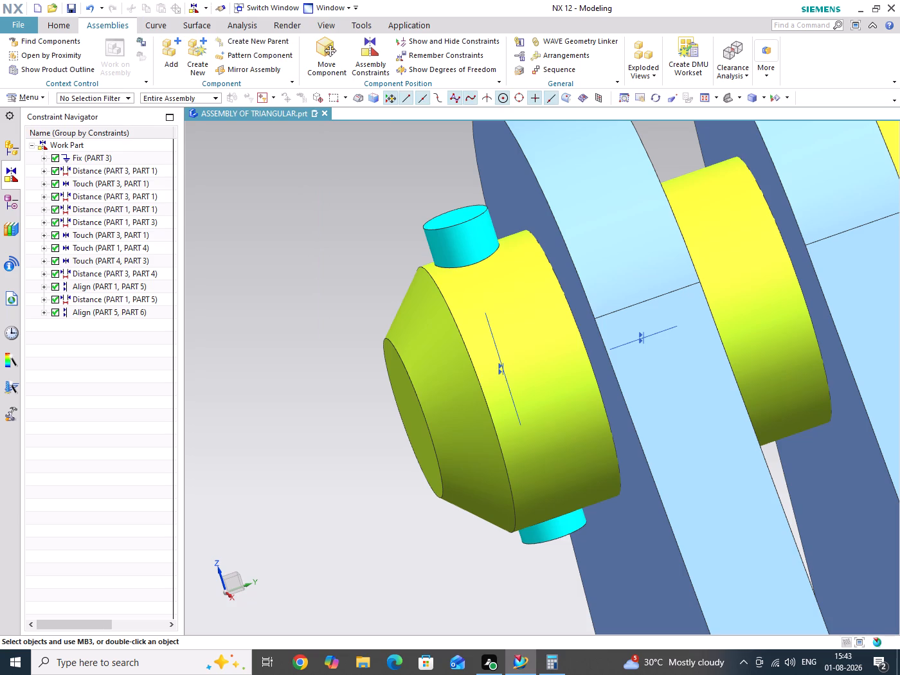
Examine the whole bracket, then inspect from several sides how PART 6 sits in PART 5's cross hole.
{"action": "key", "text": "End"}
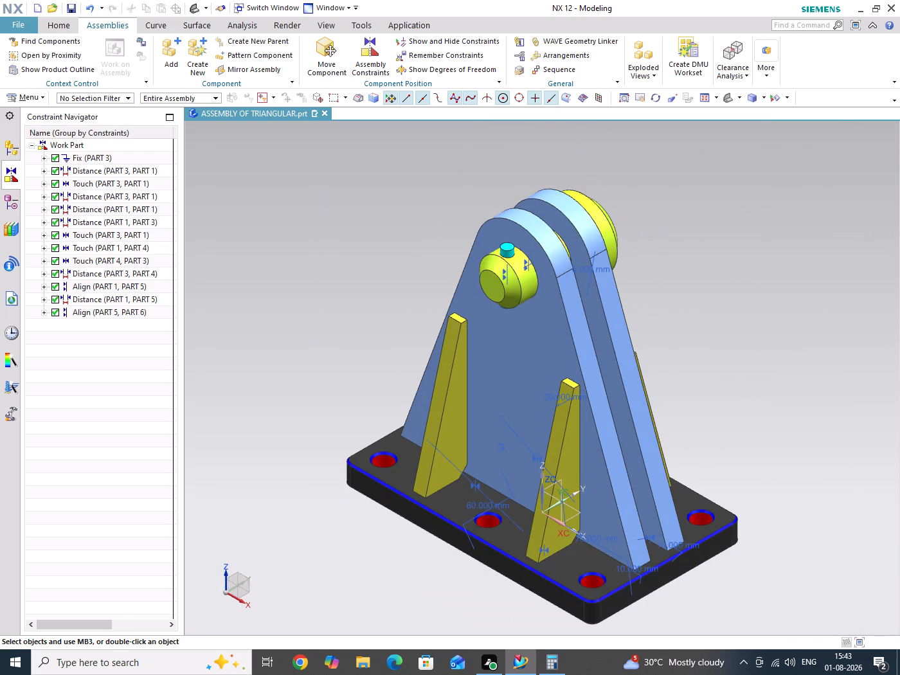
{"action": "middle_click_drag", "start_coordinate": [478, 357], "coordinate": [467, 298]}
{"action": "scroll", "coordinate": [486, 180], "scroll_direction": "up", "scroll_amount": 2}
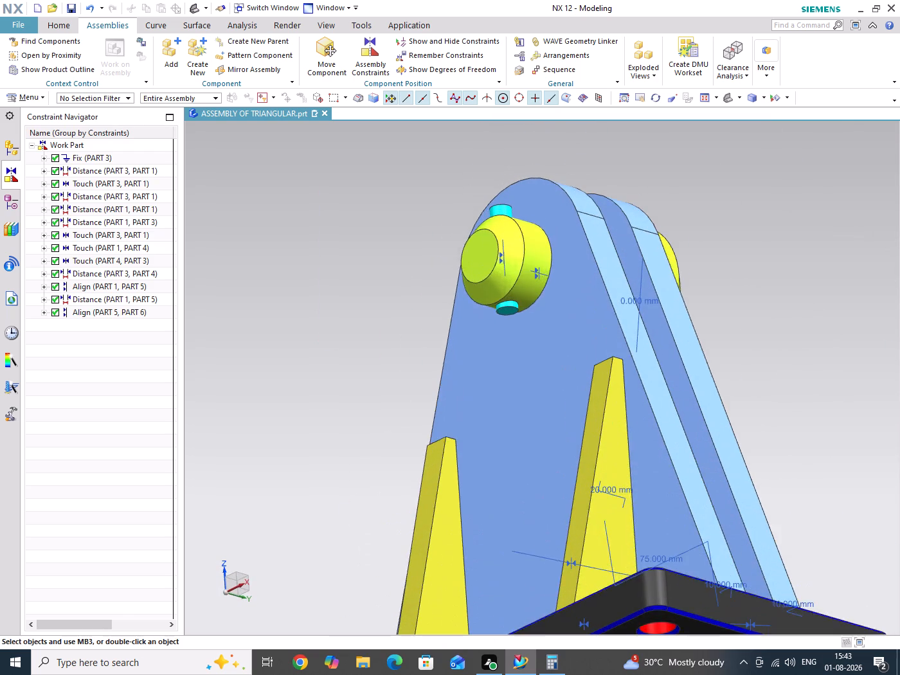
{"action": "scroll", "coordinate": [519, 257], "scroll_direction": "up", "scroll_amount": 4}
{"action": "scroll", "coordinate": [518, 307], "scroll_direction": "down", "scroll_amount": 3}
{"action": "scroll", "coordinate": [474, 297], "scroll_direction": "up", "scroll_amount": 2}
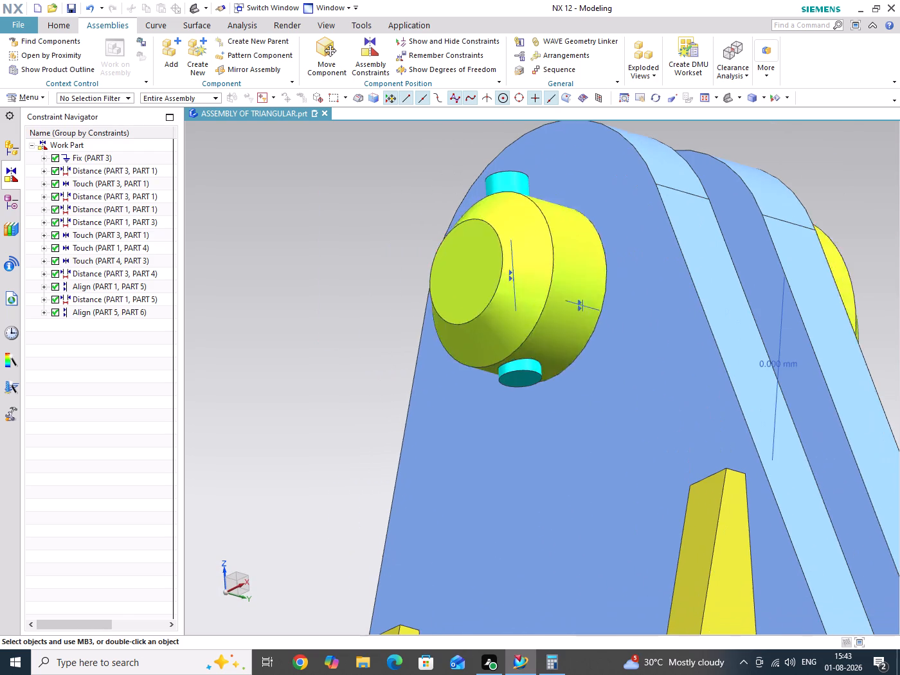
{"action": "scroll", "coordinate": [332, 274], "scroll_direction": "down", "scroll_amount": 3}
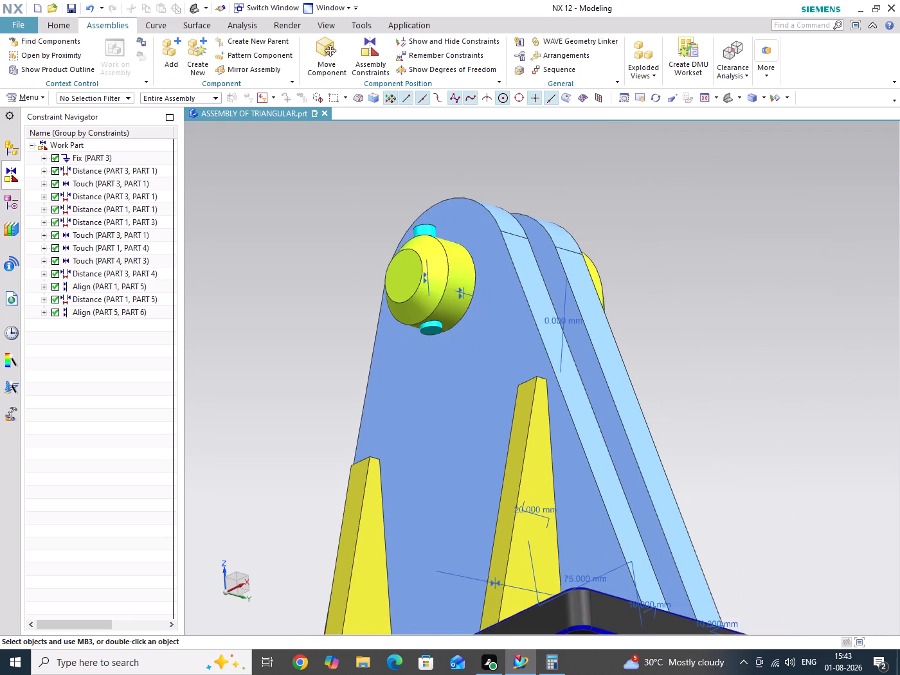
{"action": "scroll", "coordinate": [354, 295], "scroll_direction": "up", "scroll_amount": 2}
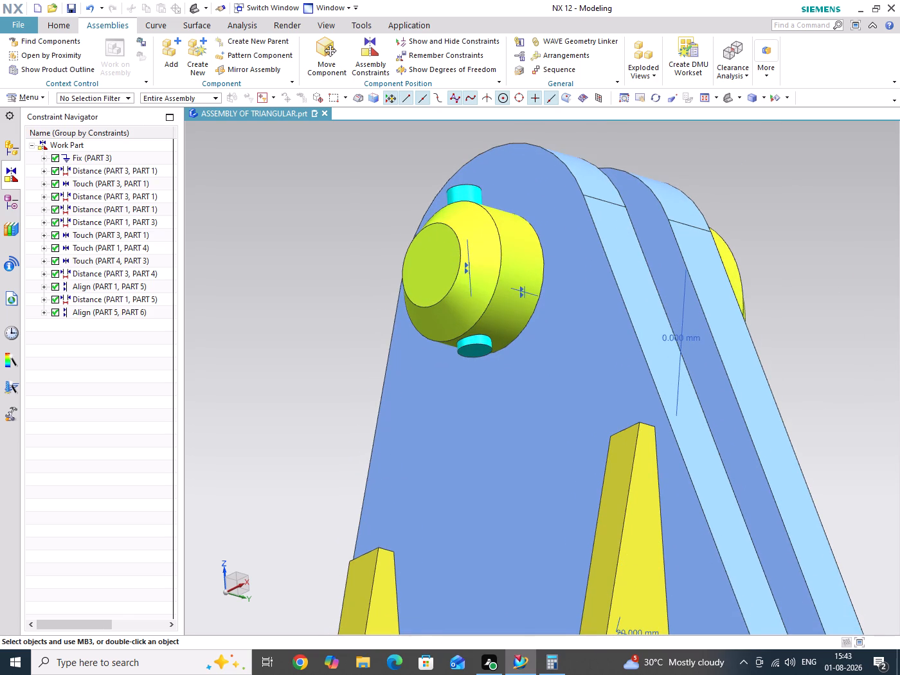
{"action": "scroll", "coordinate": [500, 332], "scroll_direction": "down", "scroll_amount": 2}
{"action": "middle_click_drag", "start_coordinate": [429, 331], "coordinate": [400, 370]}
{"action": "scroll", "coordinate": [399, 324], "scroll_direction": "up", "scroll_amount": 2}
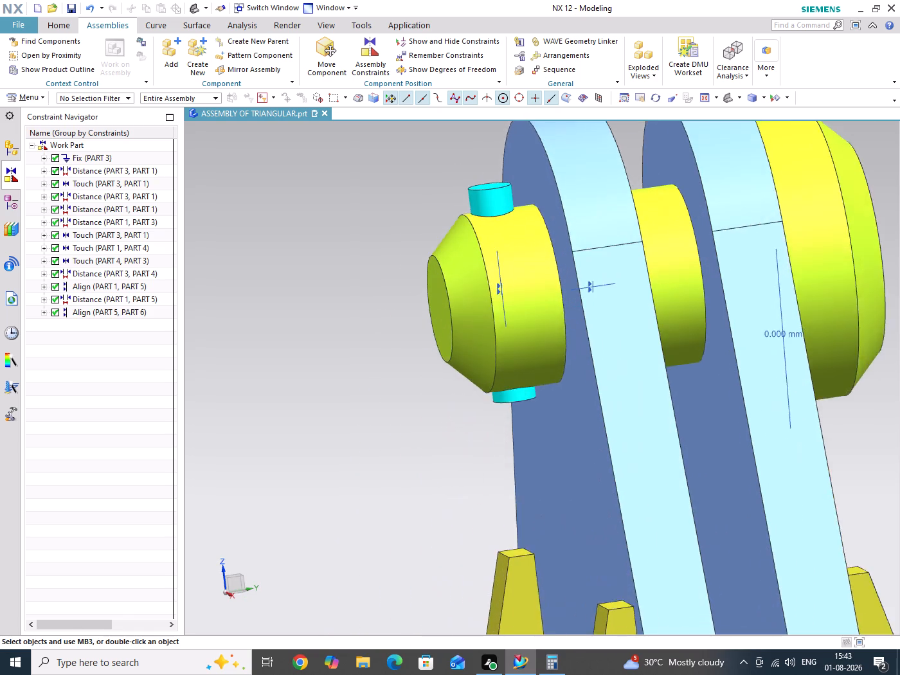
{"action": "scroll", "coordinate": [401, 323], "scroll_direction": "up", "scroll_amount": 2}
{"action": "middle_click_drag", "start_coordinate": [473, 372], "coordinate": [483, 358]}
{"action": "scroll", "coordinate": [474, 376], "scroll_direction": "down", "scroll_amount": 2}
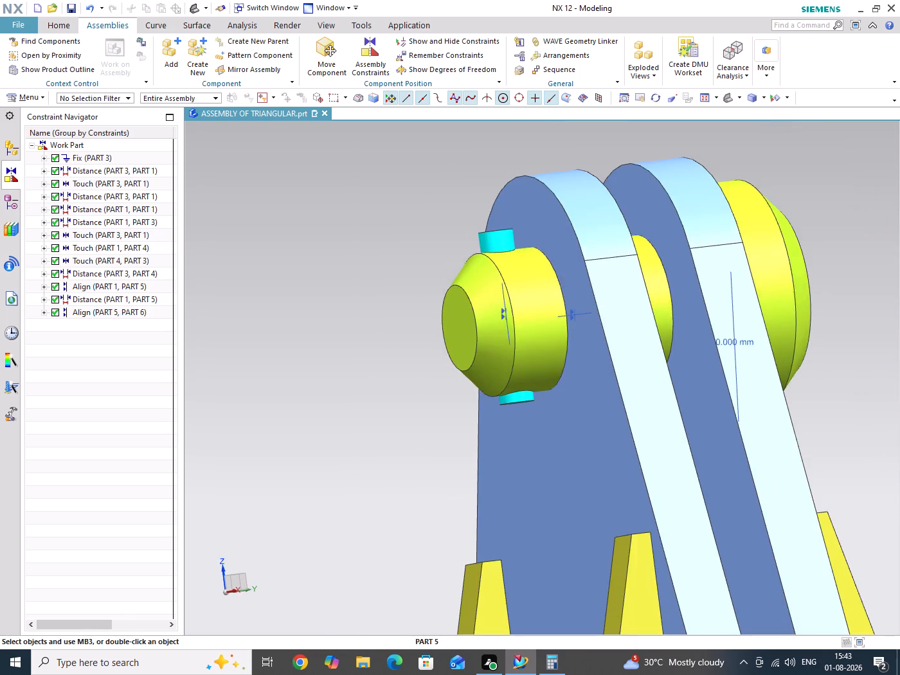
{"action": "middle_click_drag", "start_coordinate": [453, 334], "coordinate": [436, 329]}
{"action": "scroll", "coordinate": [417, 325], "scroll_direction": "up", "scroll_amount": 1}
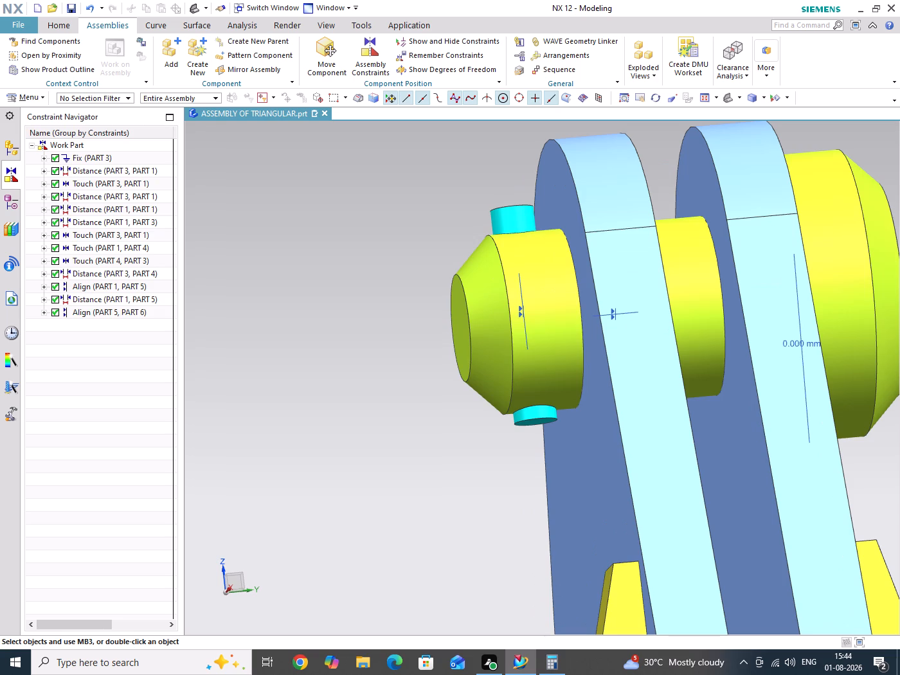
Show the Assembly Navigator and widen it to expose its Count and Reference Set columns.
{"action": "left_click", "coordinate": [11, 157]}
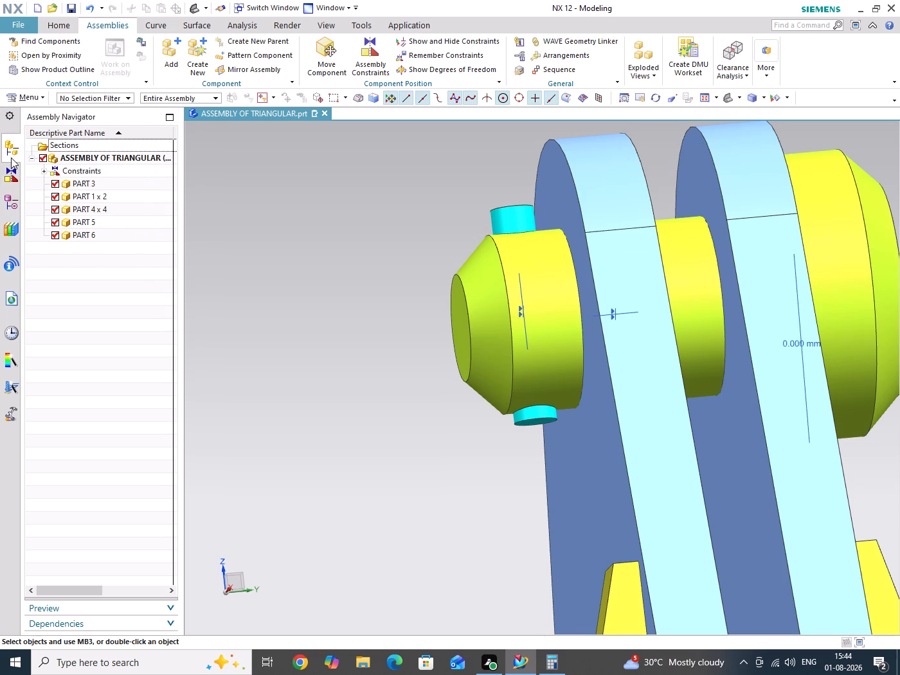
{"action": "left_click_drag", "start_coordinate": [182, 260], "coordinate": [206, 261]}
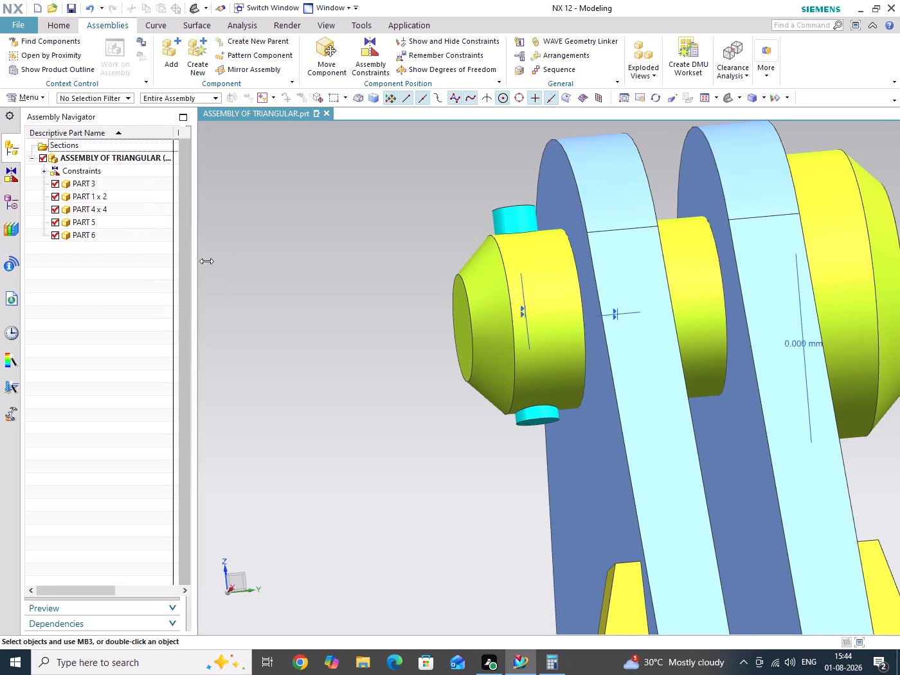
{"action": "left_click_drag", "start_coordinate": [206, 261], "coordinate": [330, 261]}
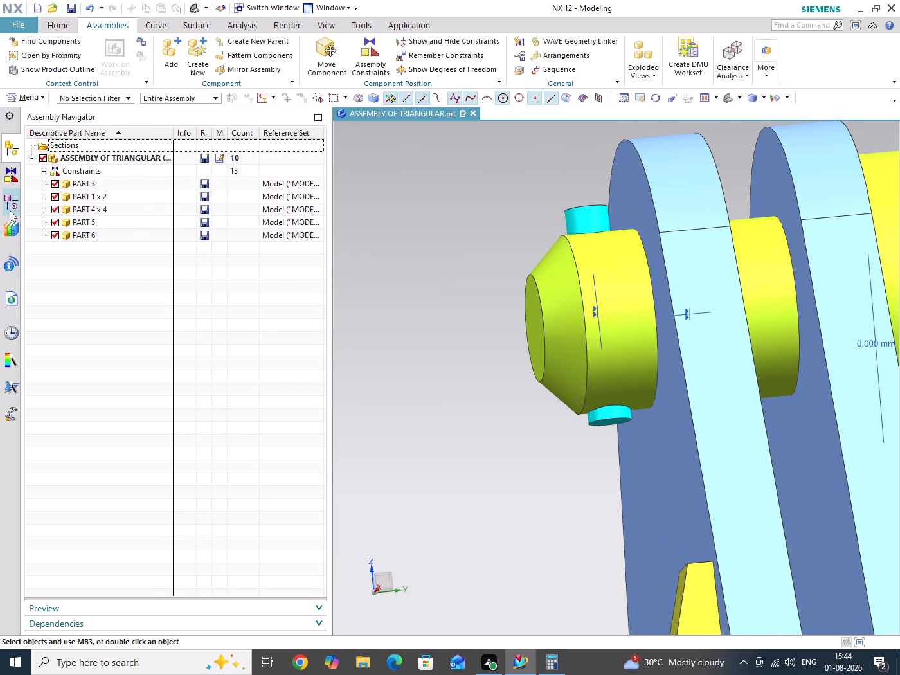
Review the assembly's constraints, components and model history in the navigators, ending on the Constraint Navigator.
{"action": "left_click", "coordinate": [10, 210]}
{"action": "left_click", "coordinate": [14, 181]}
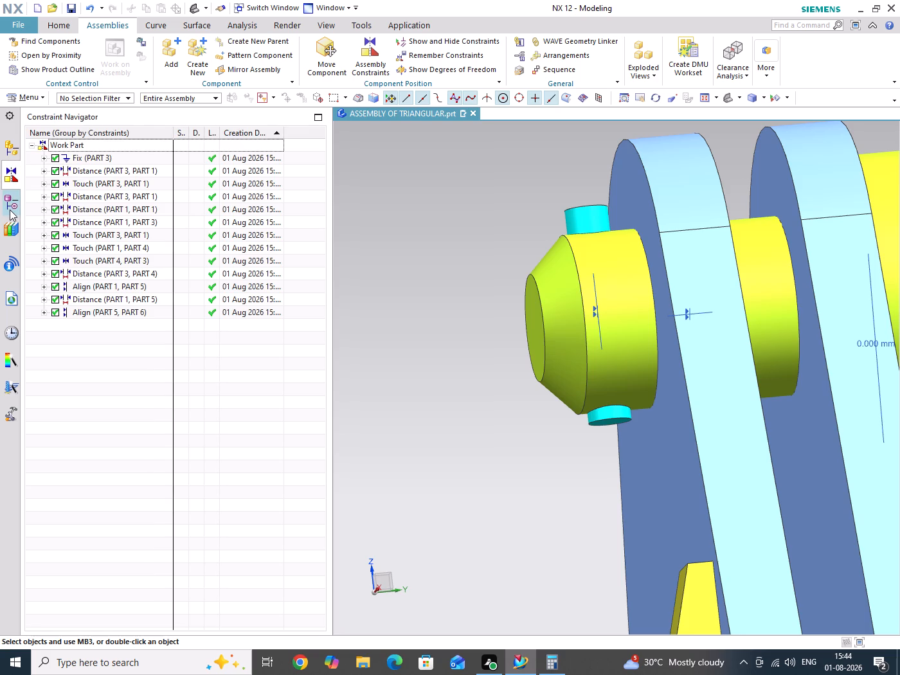
{"action": "left_click", "coordinate": [10, 210]}
{"action": "left_click", "coordinate": [10, 230]}
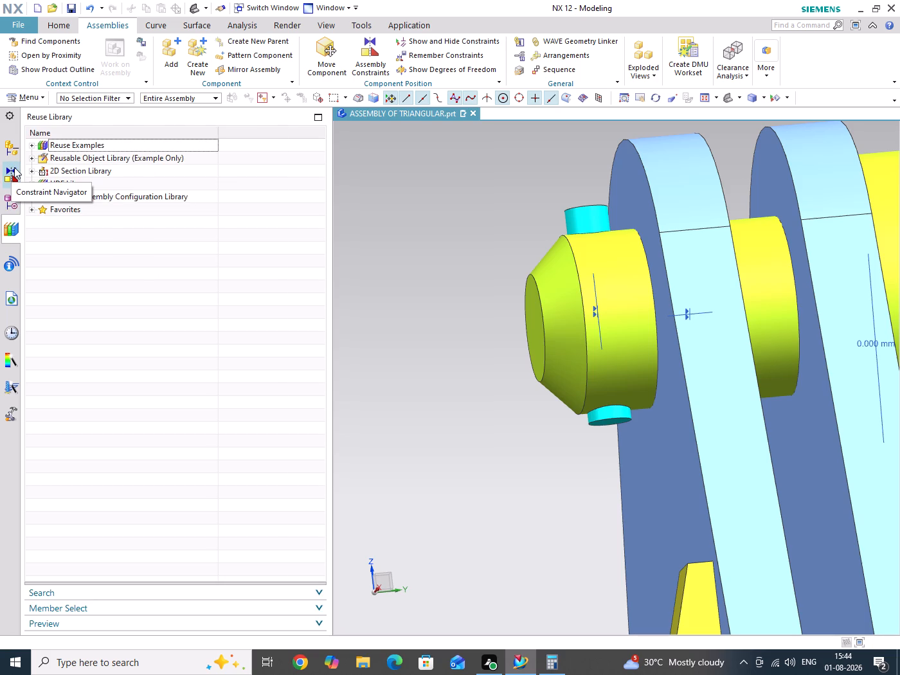
{"action": "left_click", "coordinate": [14, 167]}
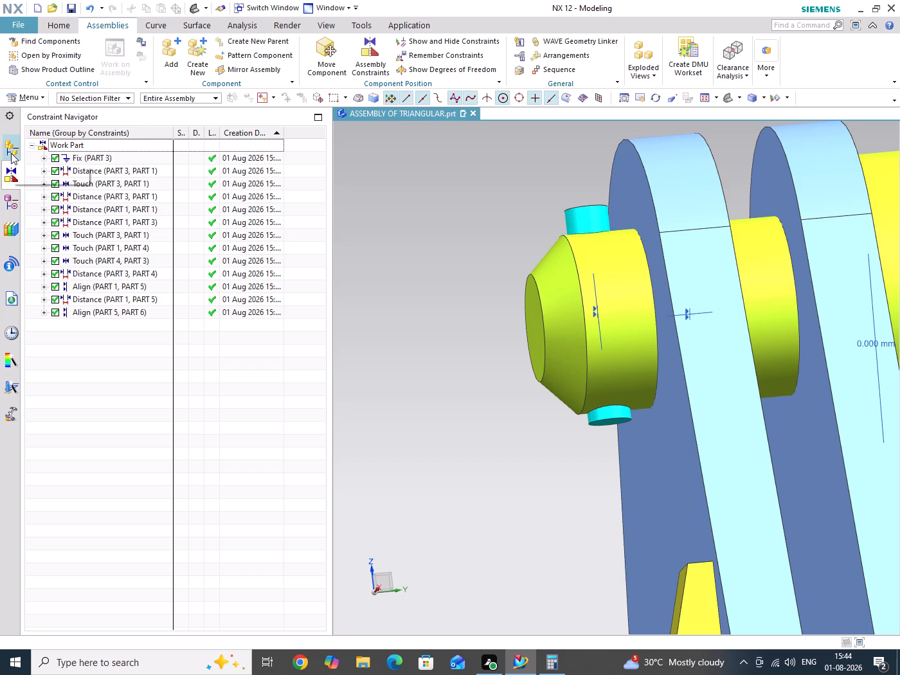
{"action": "left_click", "coordinate": [11, 153]}
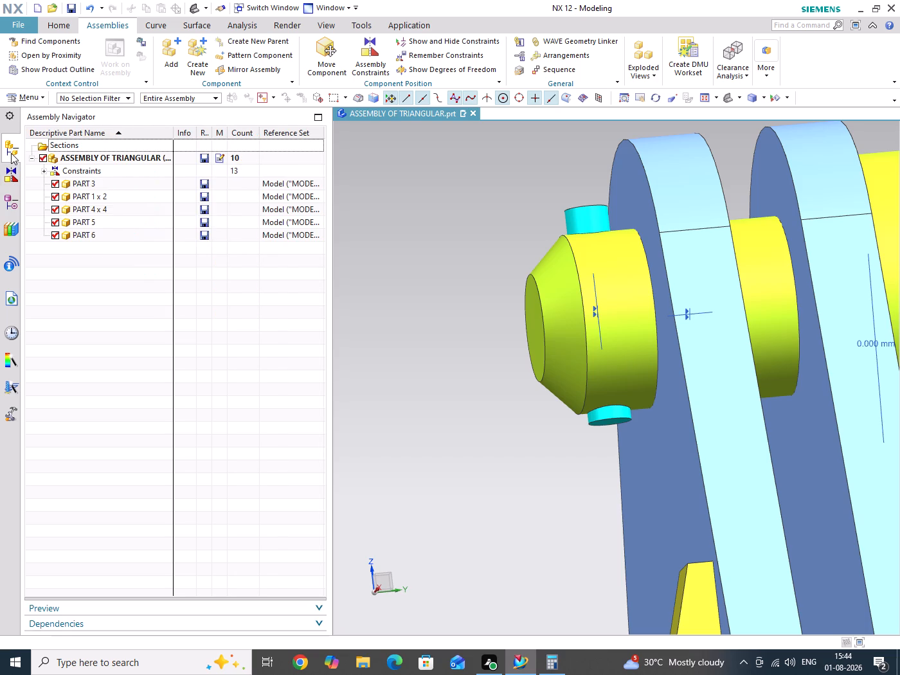
{"action": "left_click", "coordinate": [14, 205]}
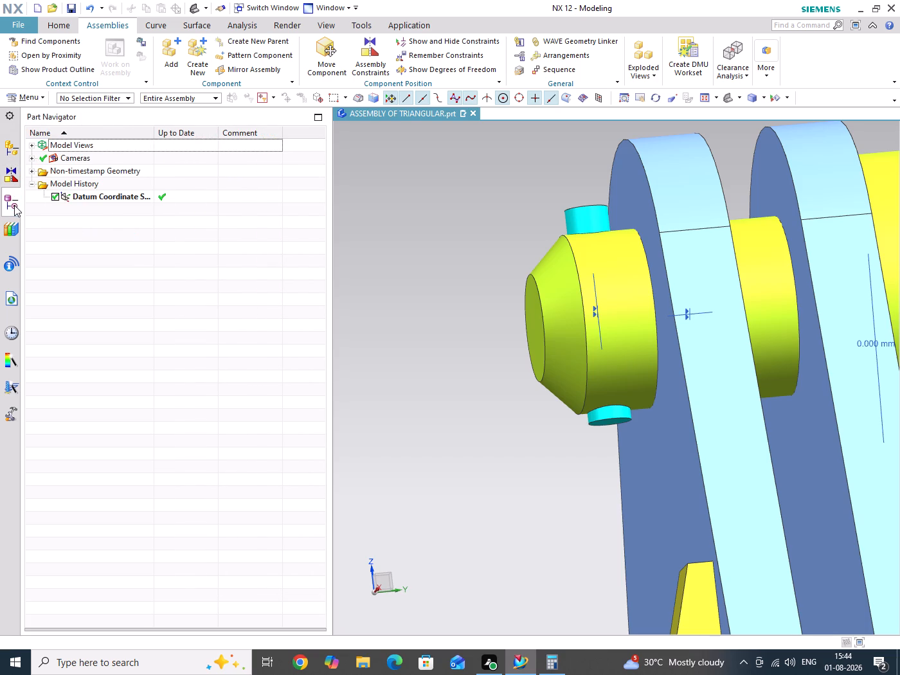
{"action": "left_click", "coordinate": [9, 175]}
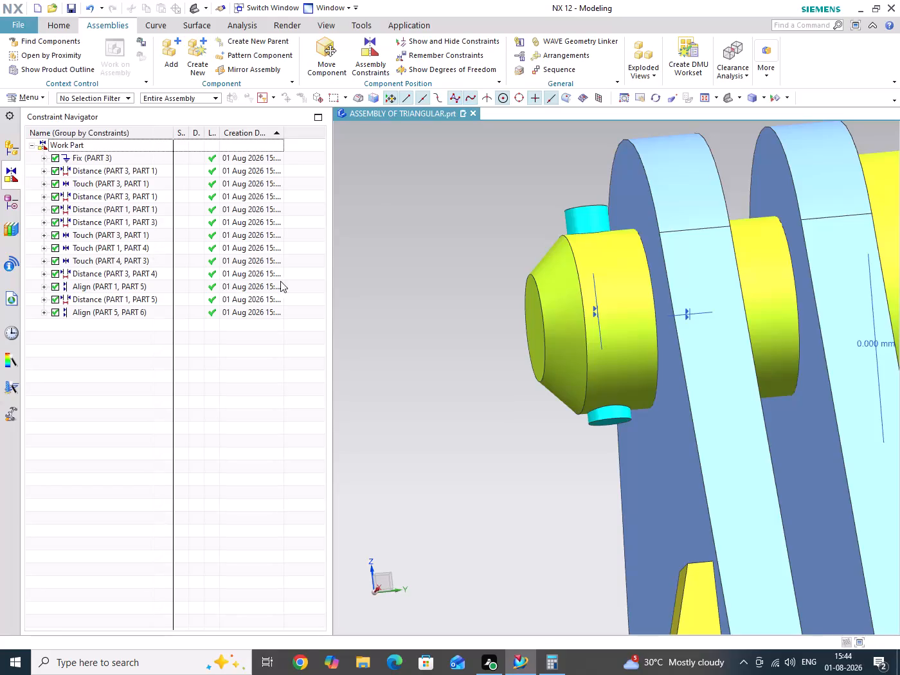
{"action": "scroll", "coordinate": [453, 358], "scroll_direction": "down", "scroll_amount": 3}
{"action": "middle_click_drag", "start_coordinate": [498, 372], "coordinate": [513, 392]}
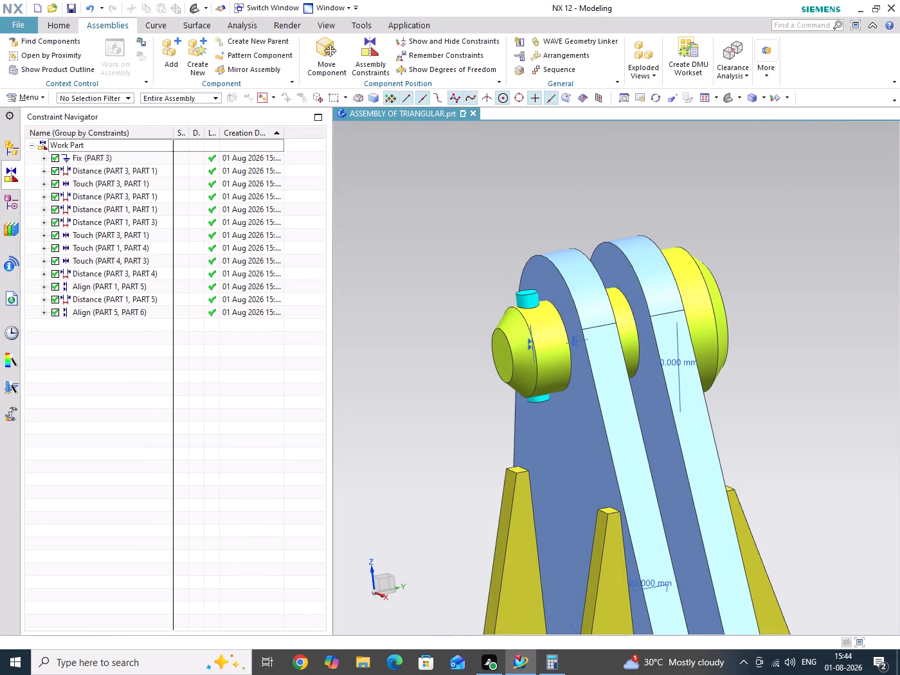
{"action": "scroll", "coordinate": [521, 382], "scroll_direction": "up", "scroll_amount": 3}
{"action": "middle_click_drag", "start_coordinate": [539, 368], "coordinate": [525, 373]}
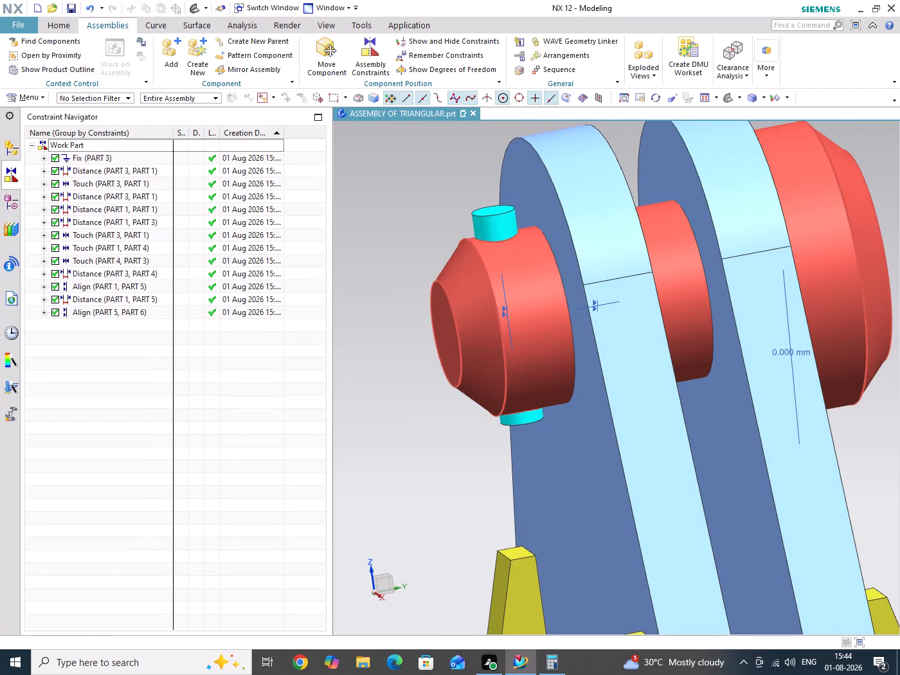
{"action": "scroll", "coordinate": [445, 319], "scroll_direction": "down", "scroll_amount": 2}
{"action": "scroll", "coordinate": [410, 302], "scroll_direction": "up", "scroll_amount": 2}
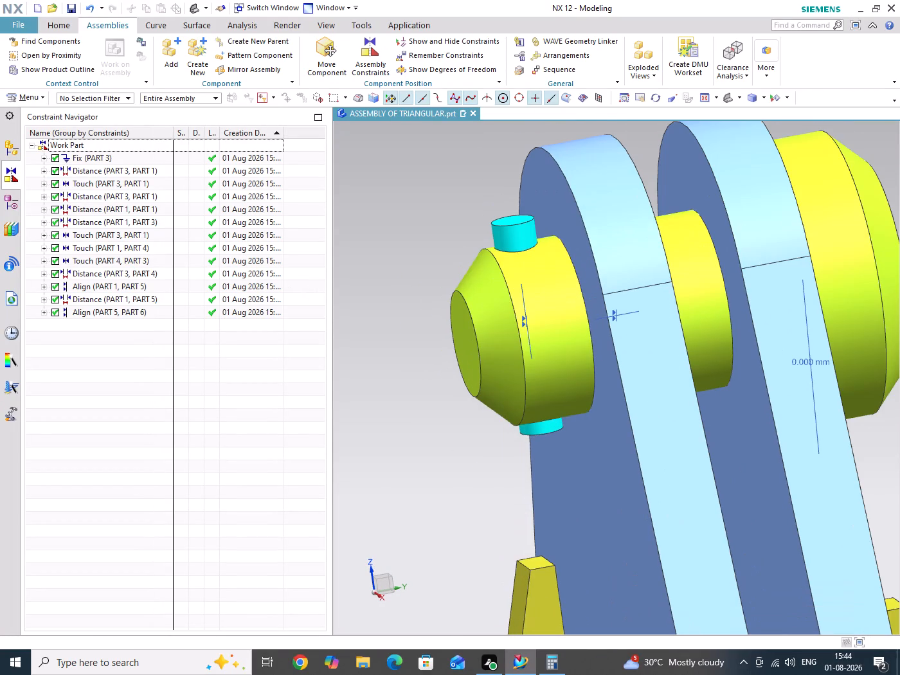
Add a Distance constraint from PART 6's upper end face to PART 5's adjoining rim, trying 5 and 8 mm before setting 6 mm.
{"action": "left_click", "coordinate": [370, 60]}
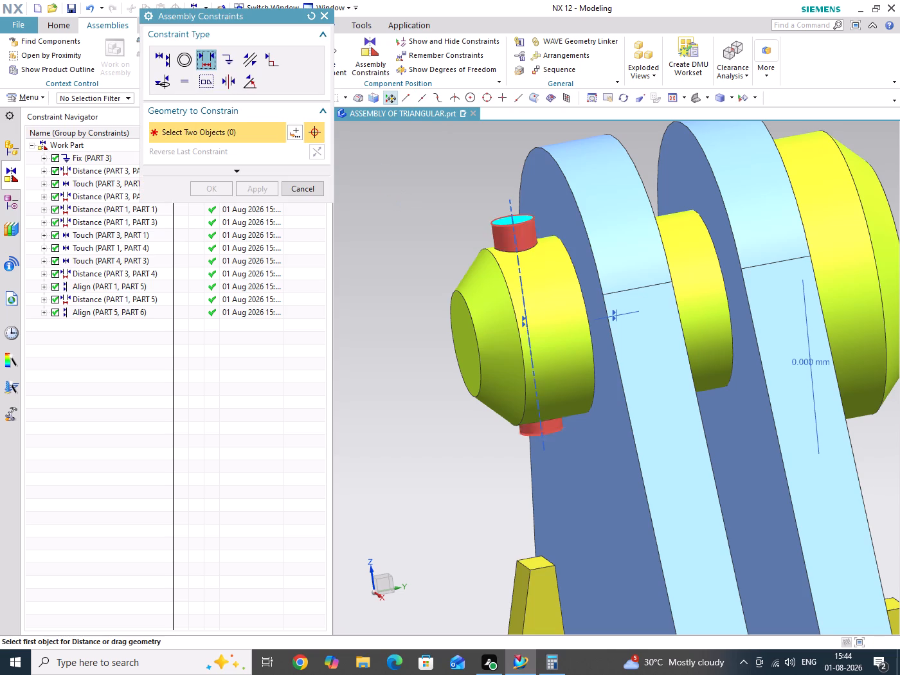
{"action": "scroll", "coordinate": [498, 220], "scroll_direction": "up", "scroll_amount": 4}
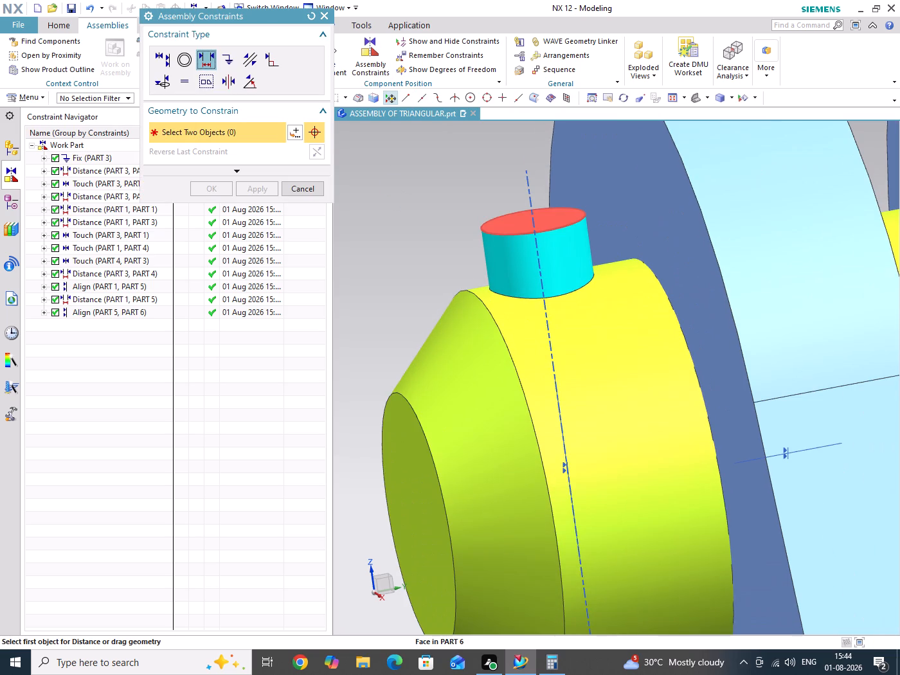
{"action": "left_click", "coordinate": [510, 229]}
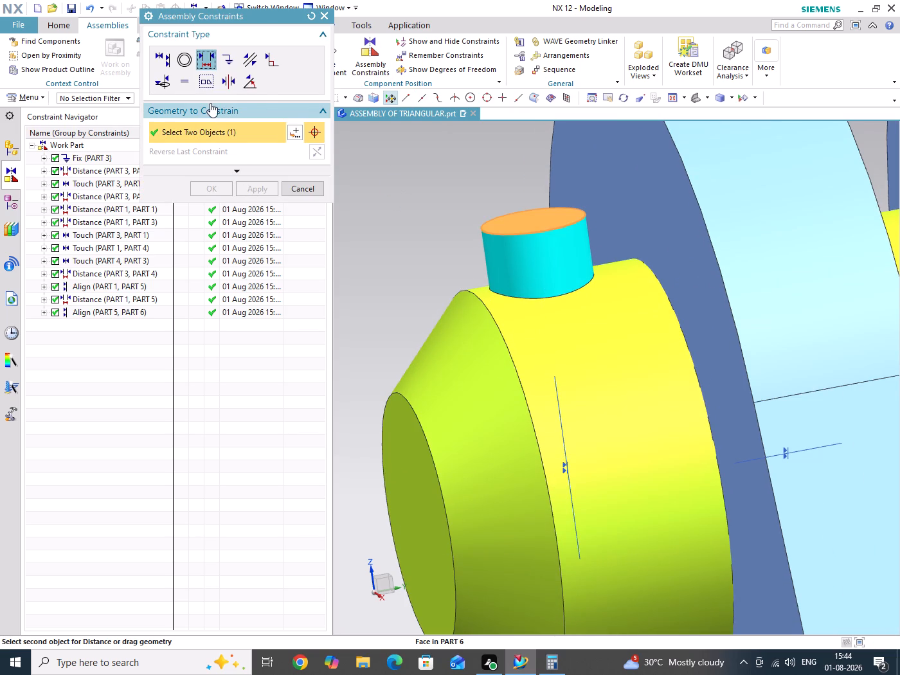
{"action": "left_click", "coordinate": [481, 289]}
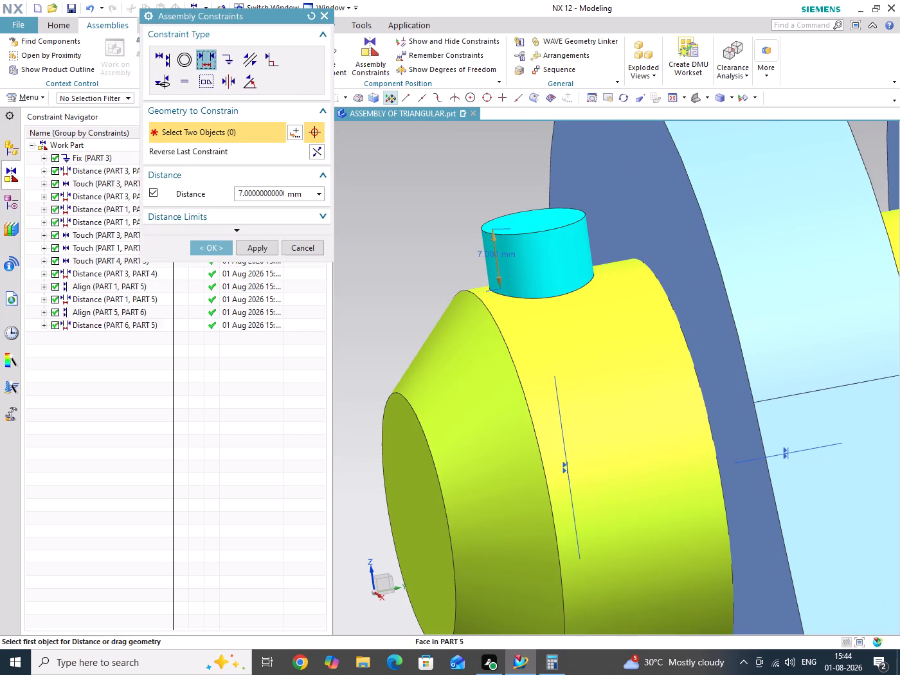
{"action": "double_click", "coordinate": [264, 197]}
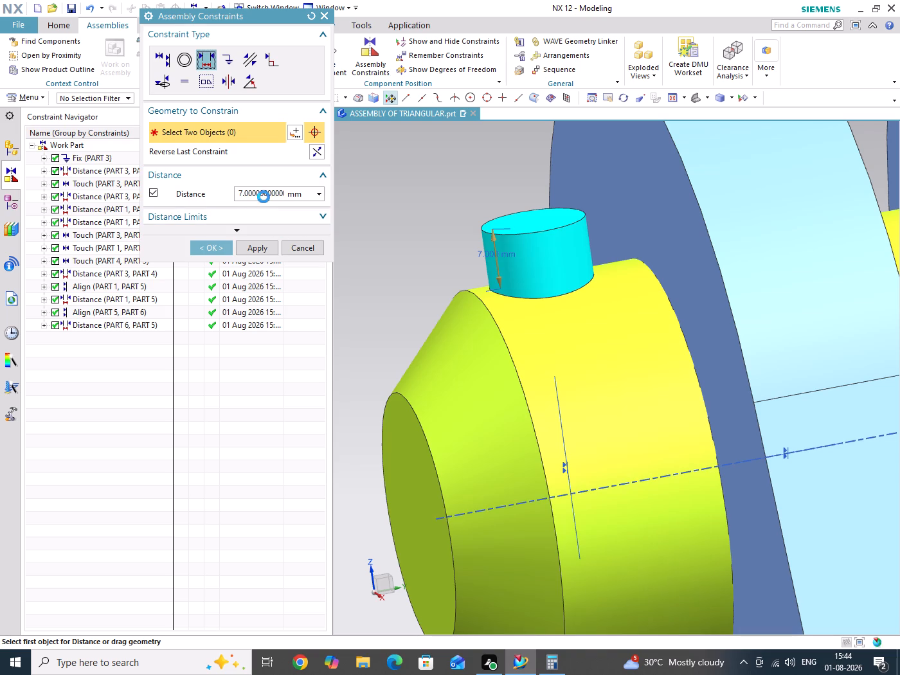
{"action": "scroll", "coordinate": [500, 195], "scroll_direction": "down", "scroll_amount": 3}
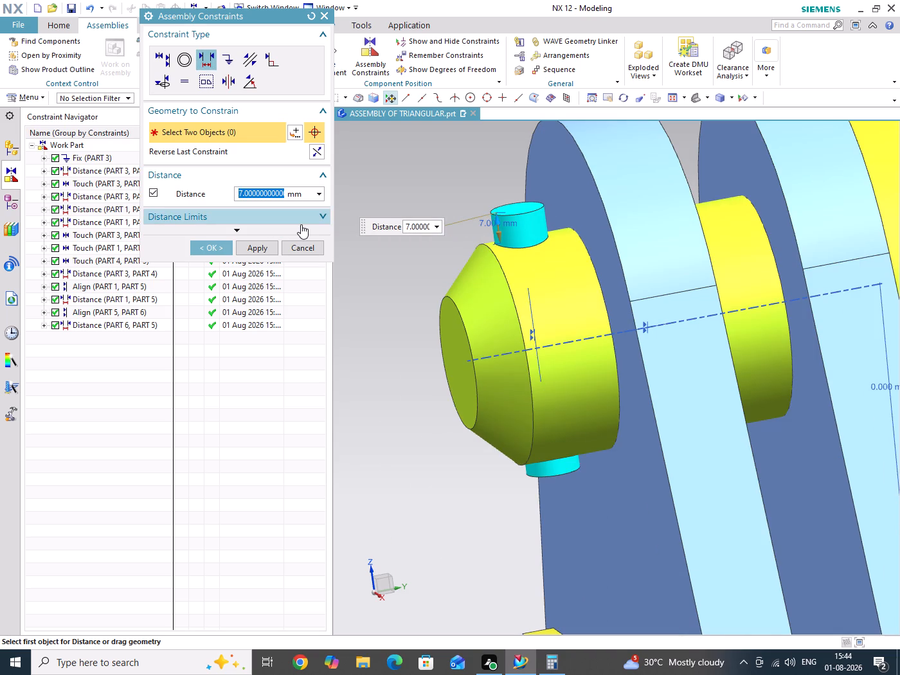
{"action": "key", "text": "5"}
{"action": "key", "text": "Return"}
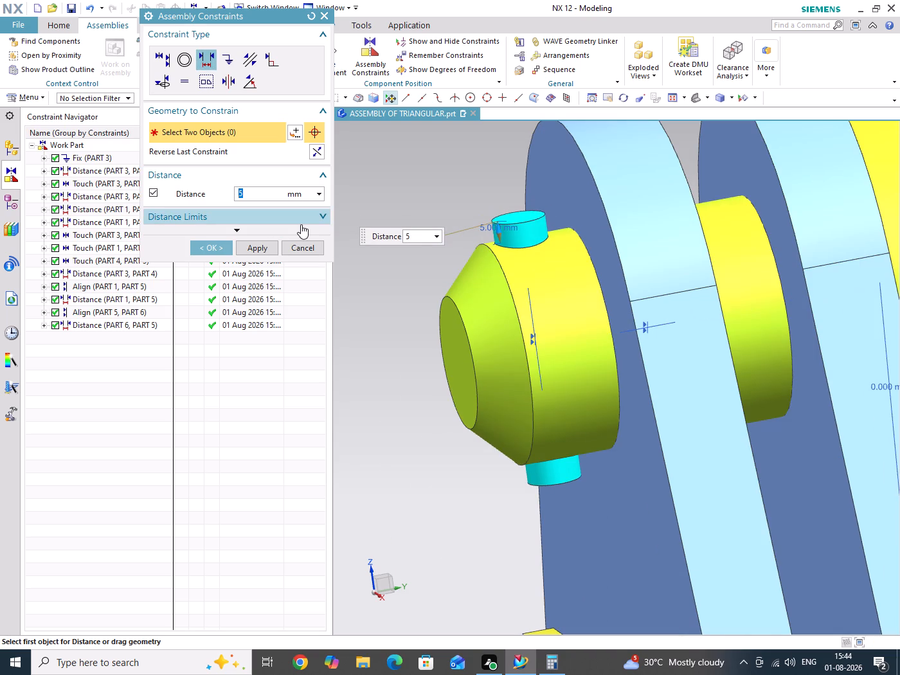
{"action": "key", "text": "8"}
{"action": "key", "text": "Return"}
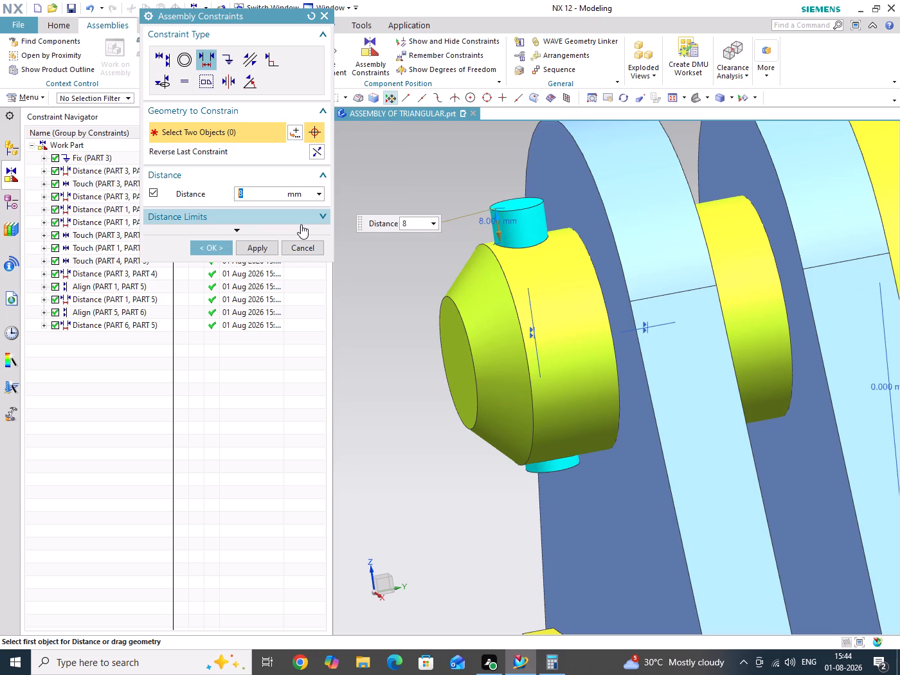
{"action": "key", "text": "6"}
{"action": "key", "text": "Return"}
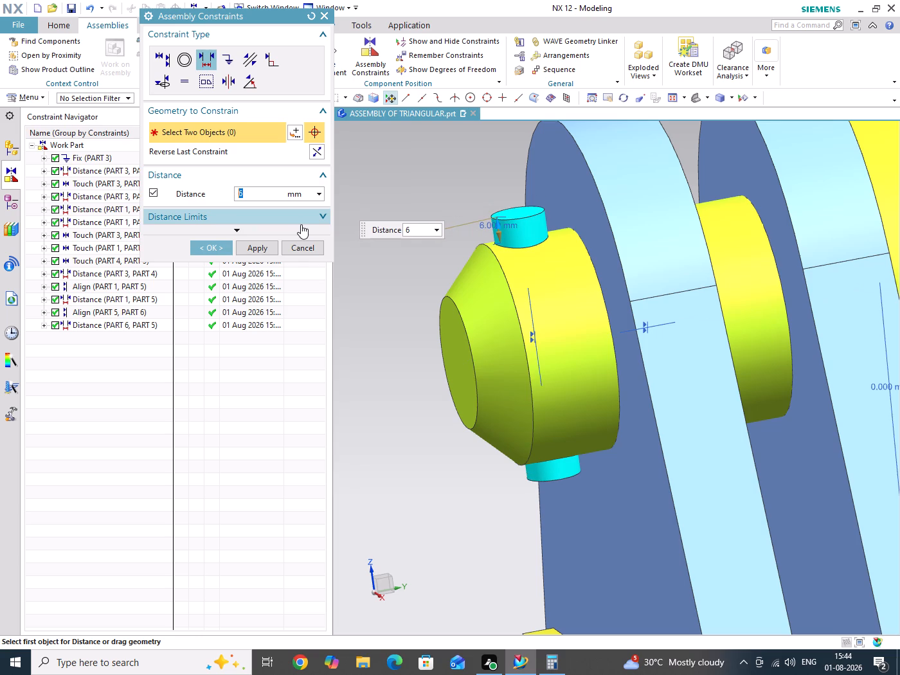
{"action": "left_click", "coordinate": [206, 251]}
Examine how PART 6 sits in PART 5's cross hole from several sides, ending with the whole bracket in isometric view.
{"action": "middle_click_drag", "start_coordinate": [485, 376], "coordinate": [474, 351]}
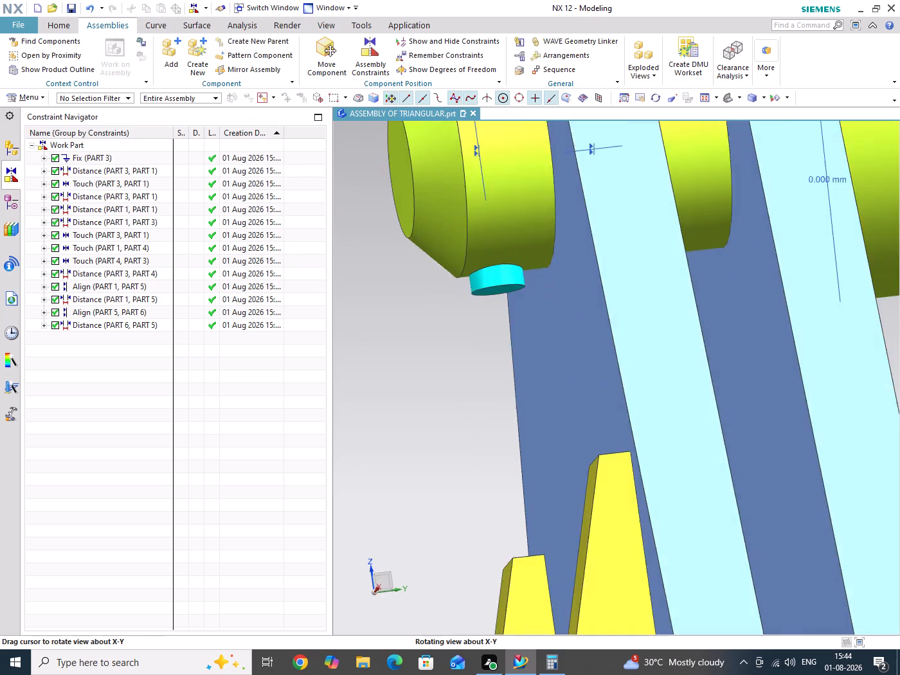
{"action": "middle_click_drag", "start_coordinate": [474, 351], "coordinate": [475, 343]}
{"action": "scroll", "coordinate": [543, 408], "scroll_direction": "down", "scroll_amount": 3}
{"action": "scroll", "coordinate": [530, 313], "scroll_direction": "down", "scroll_amount": 3}
{"action": "scroll", "coordinate": [515, 243], "scroll_direction": "up", "scroll_amount": 1}
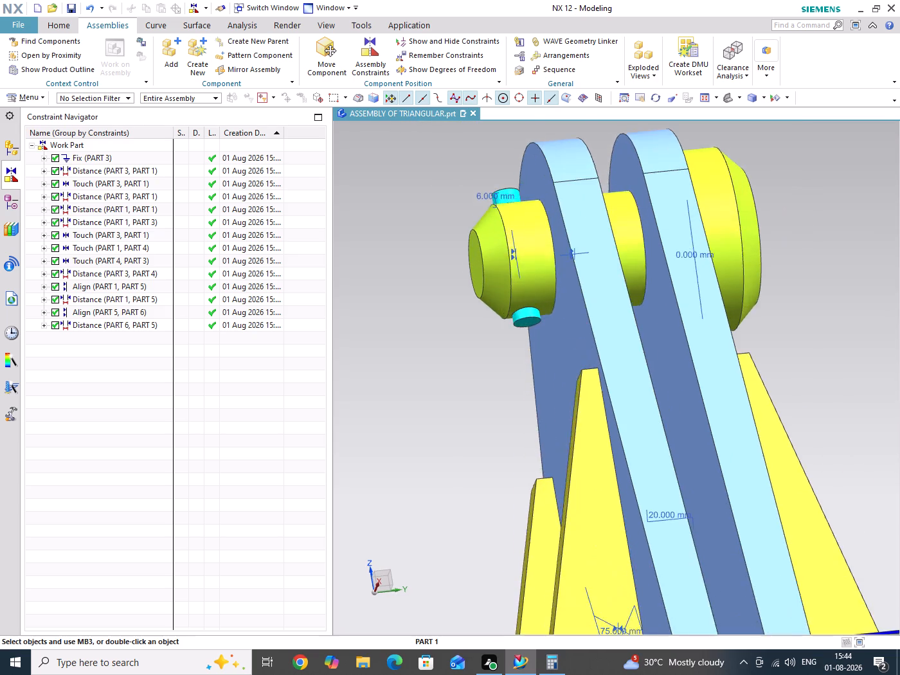
{"action": "scroll", "coordinate": [515, 242], "scroll_direction": "up", "scroll_amount": 3}
{"action": "middle_click_drag", "start_coordinate": [445, 343], "coordinate": [456, 351]}
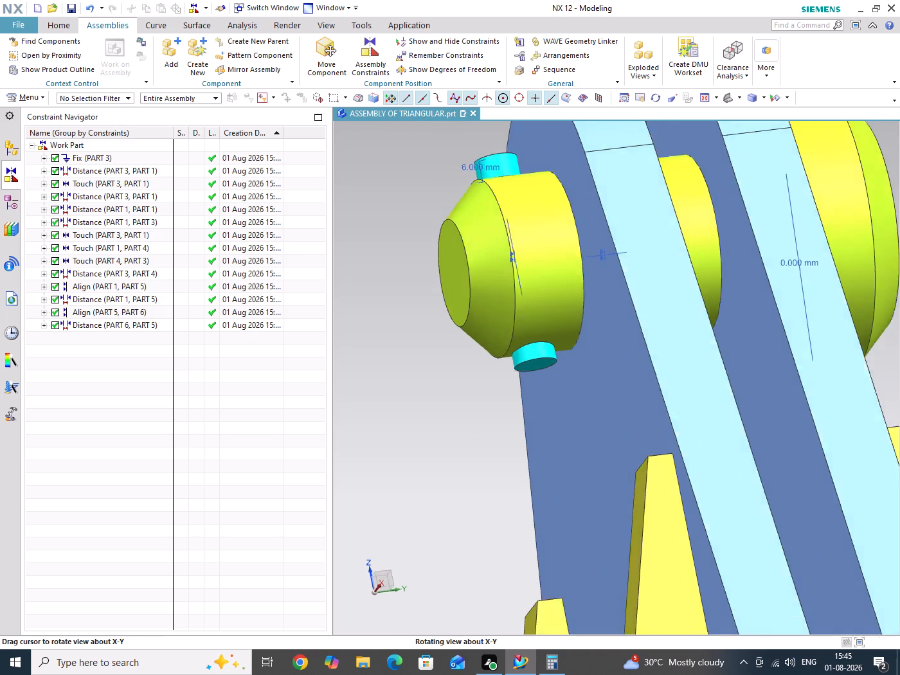
{"action": "middle_click_drag", "start_coordinate": [456, 351], "coordinate": [554, 362]}
{"action": "scroll", "coordinate": [486, 330], "scroll_direction": "down", "scroll_amount": 3}
{"action": "middle_click_drag", "start_coordinate": [546, 354], "coordinate": [553, 354]}
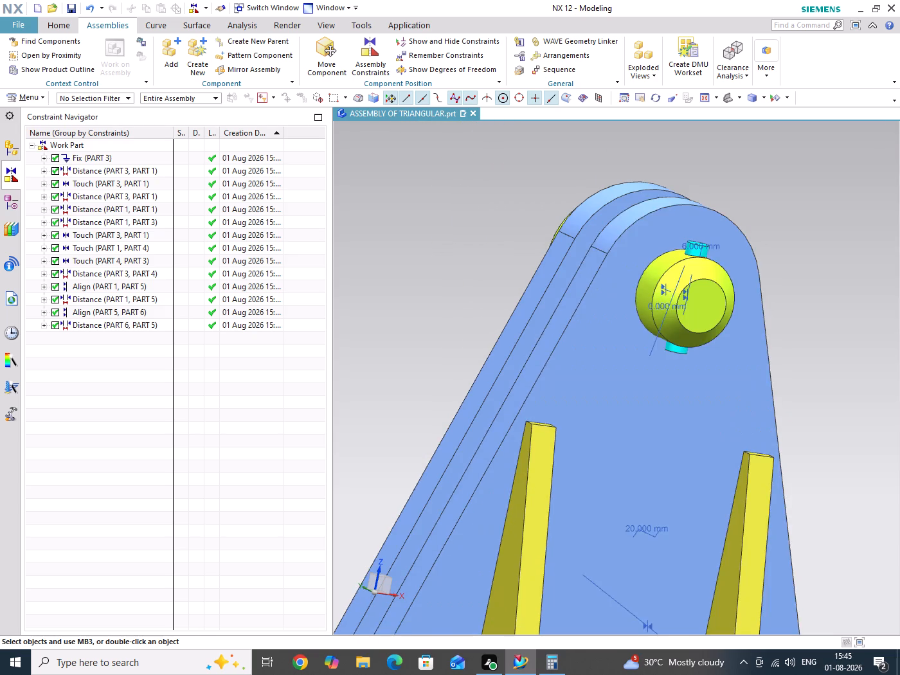
{"action": "middle_click_drag", "start_coordinate": [553, 354], "coordinate": [465, 330]}
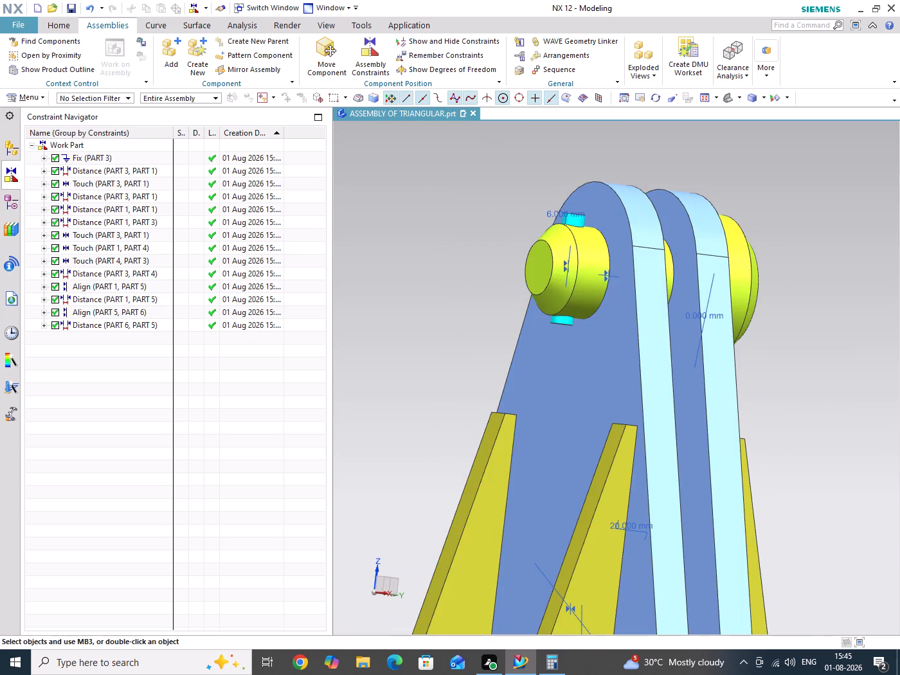
{"action": "key", "text": "End"}
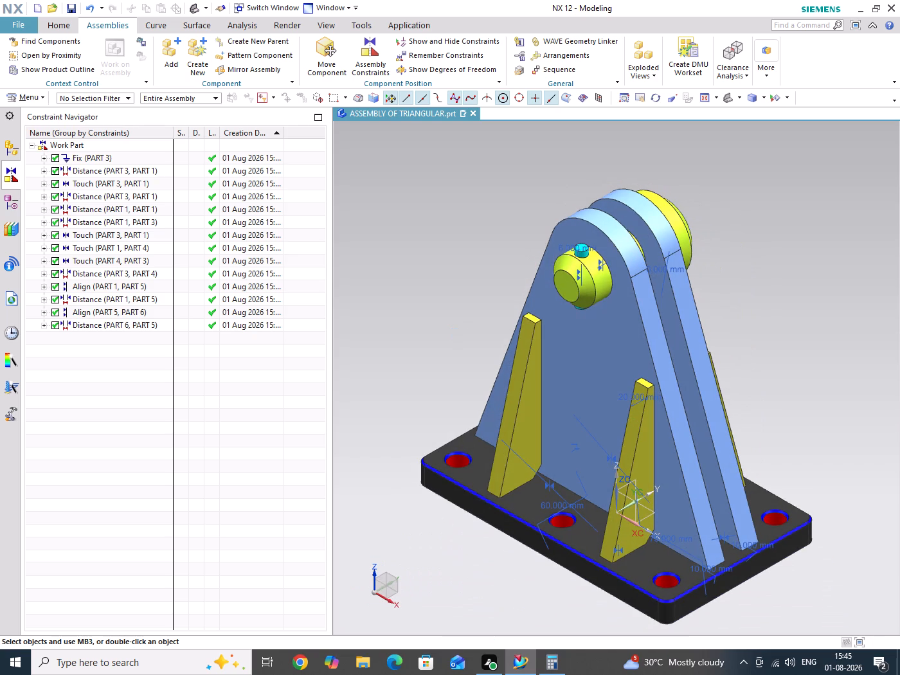
Narrow the Constraint Navigator to give the model view more room.
{"action": "left_click_drag", "start_coordinate": [331, 369], "coordinate": [210, 373]}
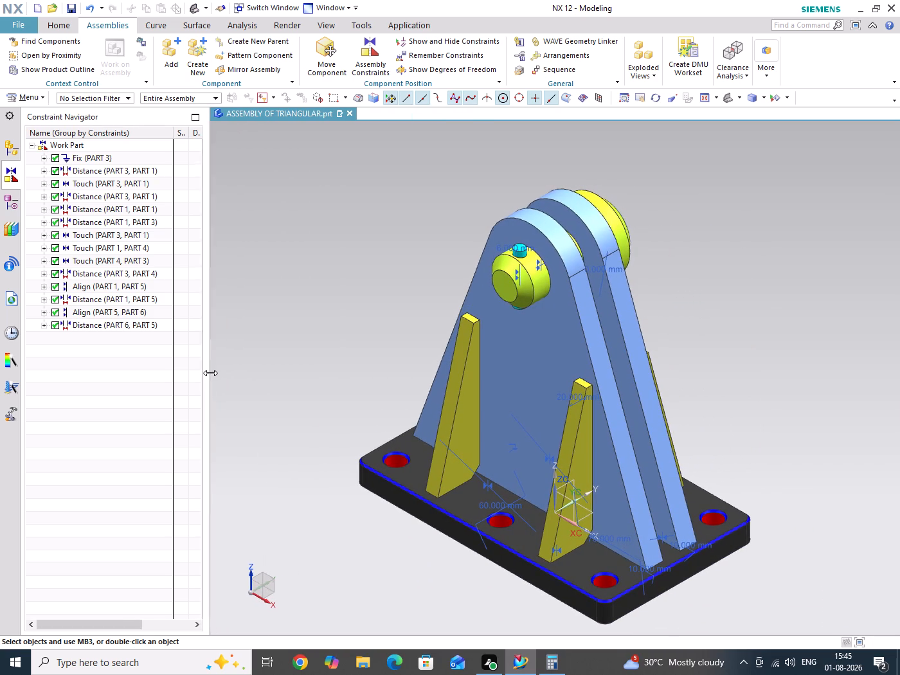
{"action": "left_click_drag", "start_coordinate": [210, 373], "coordinate": [212, 373]}
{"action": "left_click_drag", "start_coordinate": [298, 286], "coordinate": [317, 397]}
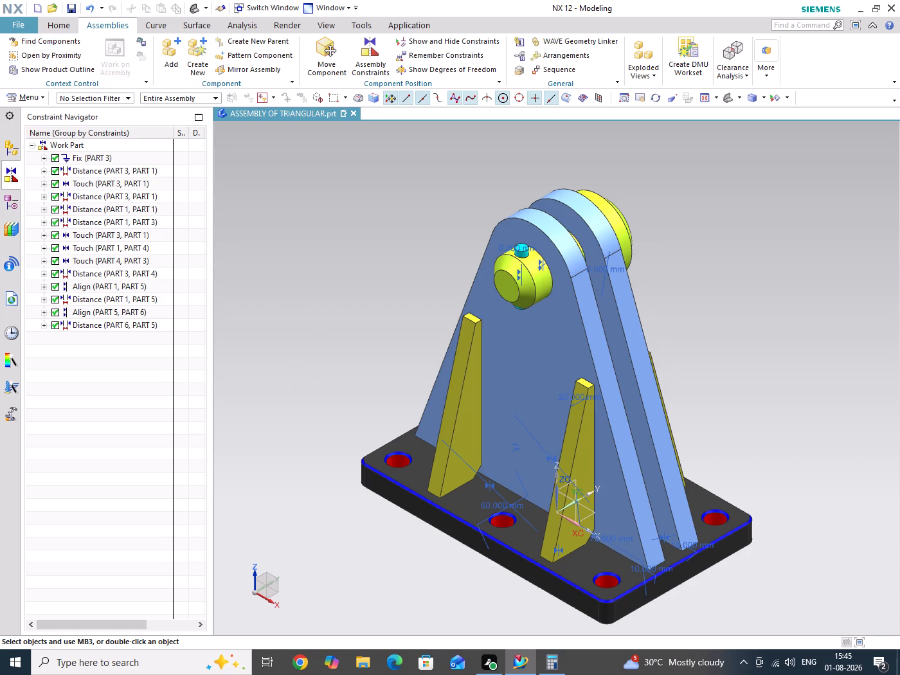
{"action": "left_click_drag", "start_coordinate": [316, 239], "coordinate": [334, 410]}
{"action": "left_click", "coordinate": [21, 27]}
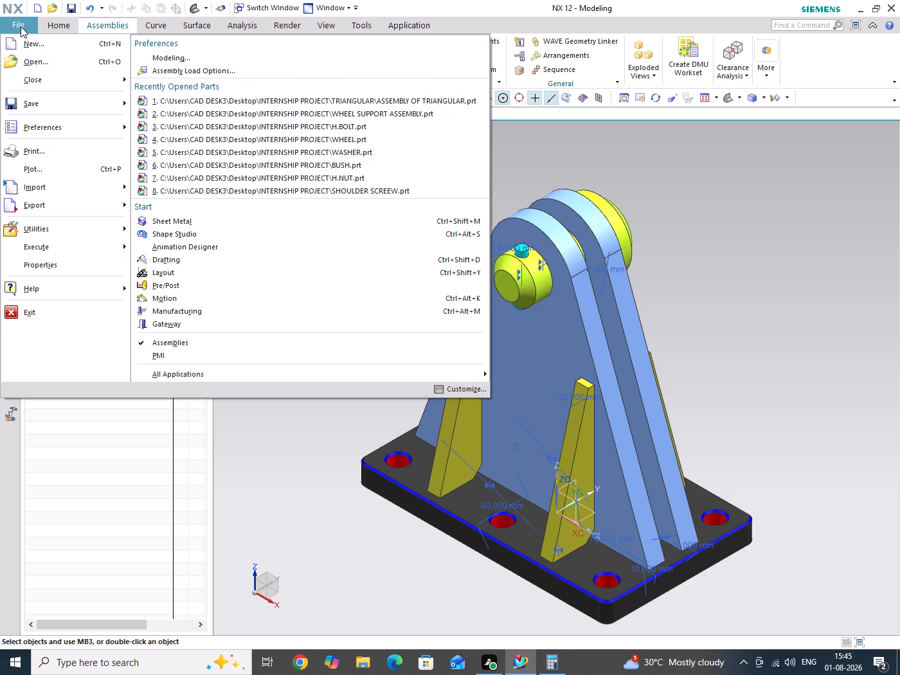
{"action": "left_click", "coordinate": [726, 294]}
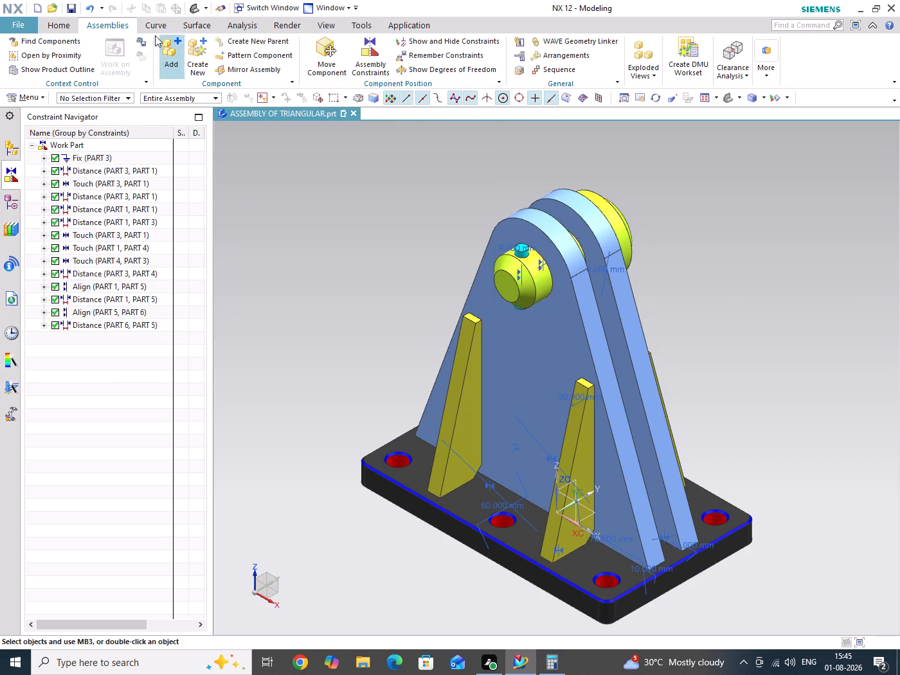
Save the ASSEMBLY OF TRIANGULAR part file.
{"action": "left_click", "coordinate": [67, 10]}
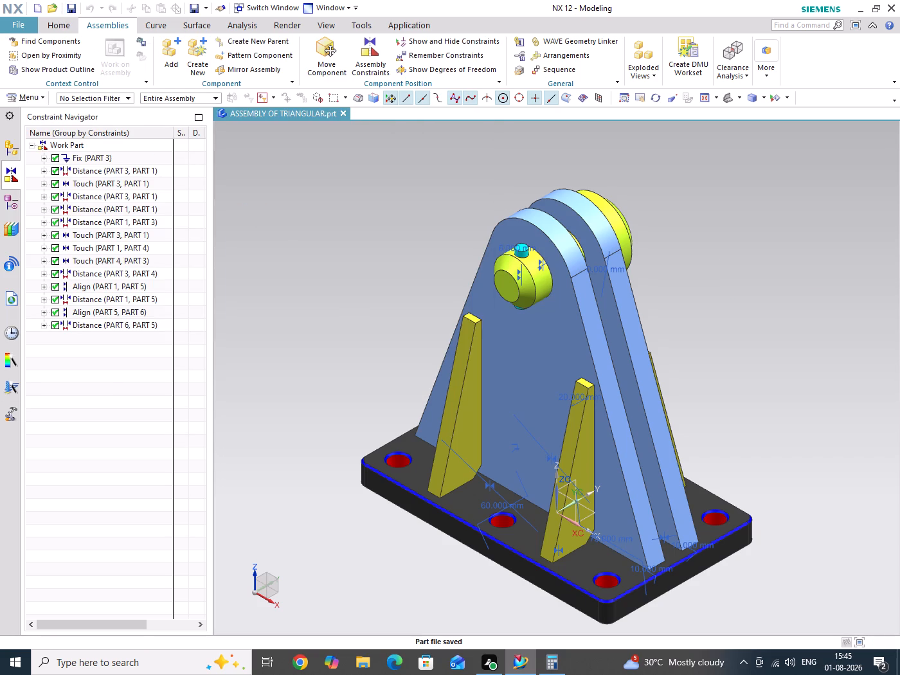
{"action": "left_click_drag", "start_coordinate": [351, 249], "coordinate": [368, 310]}
Start adding a component and load PART 2 from the TRIANGULAR folder with a count of 1.
{"action": "left_click", "coordinate": [170, 53]}
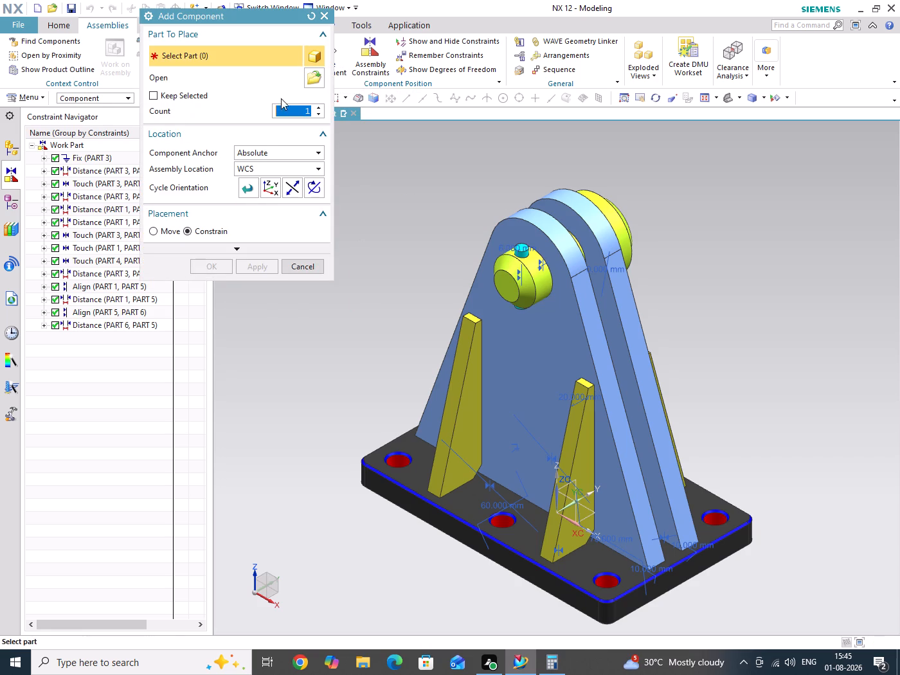
{"action": "left_click", "coordinate": [312, 79]}
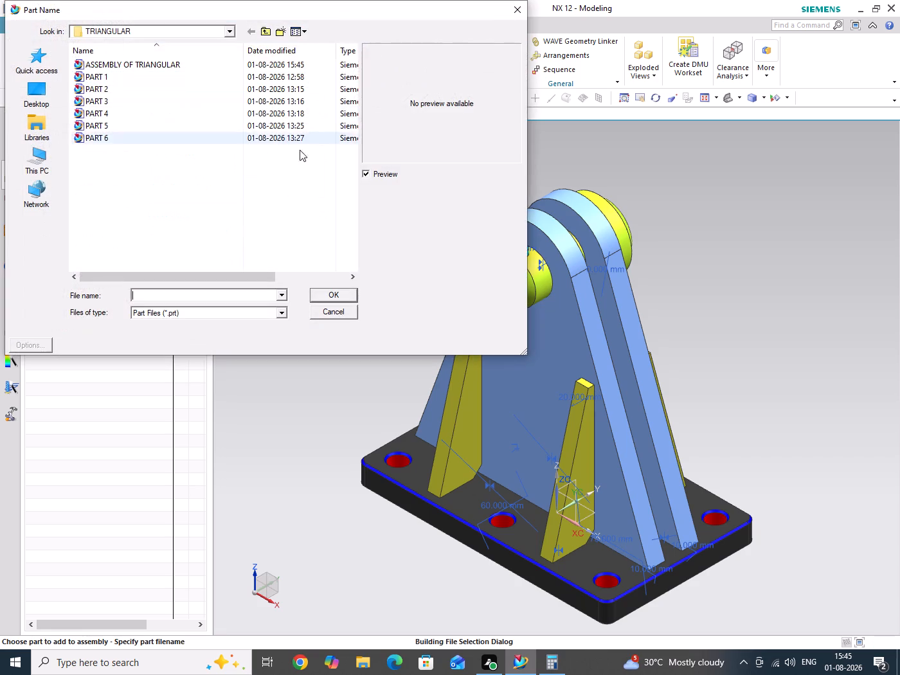
{"action": "left_click", "coordinate": [106, 136]}
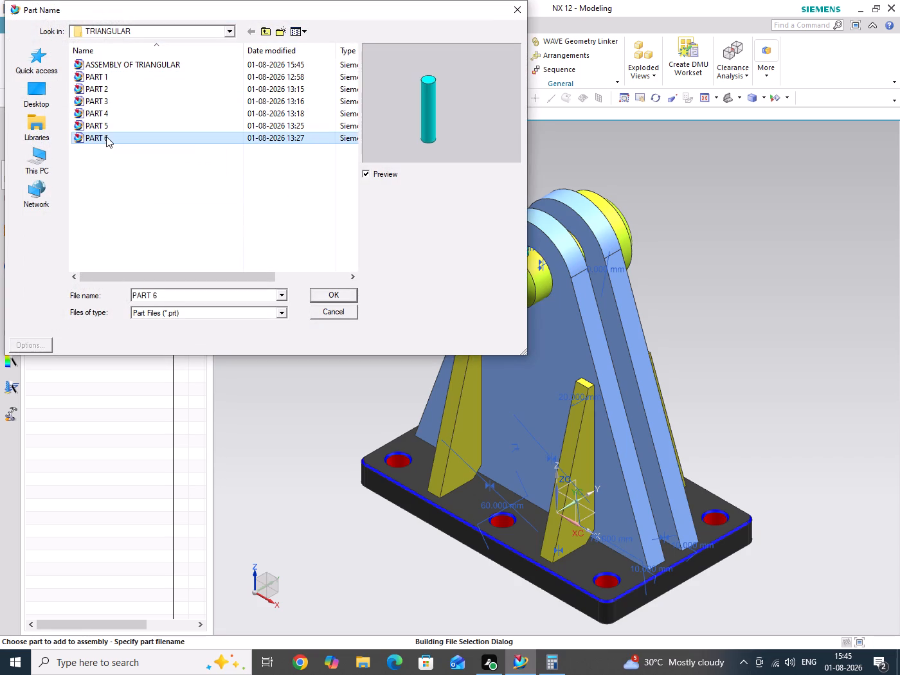
{"action": "left_click", "coordinate": [109, 79]}
{"action": "left_click", "coordinate": [105, 90]}
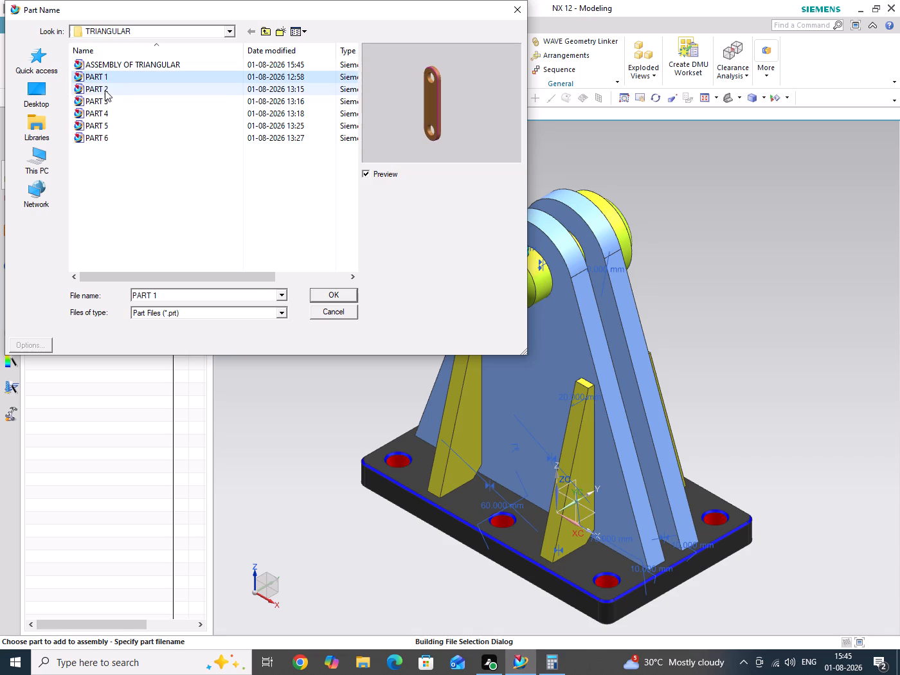
{"action": "left_click", "coordinate": [334, 297]}
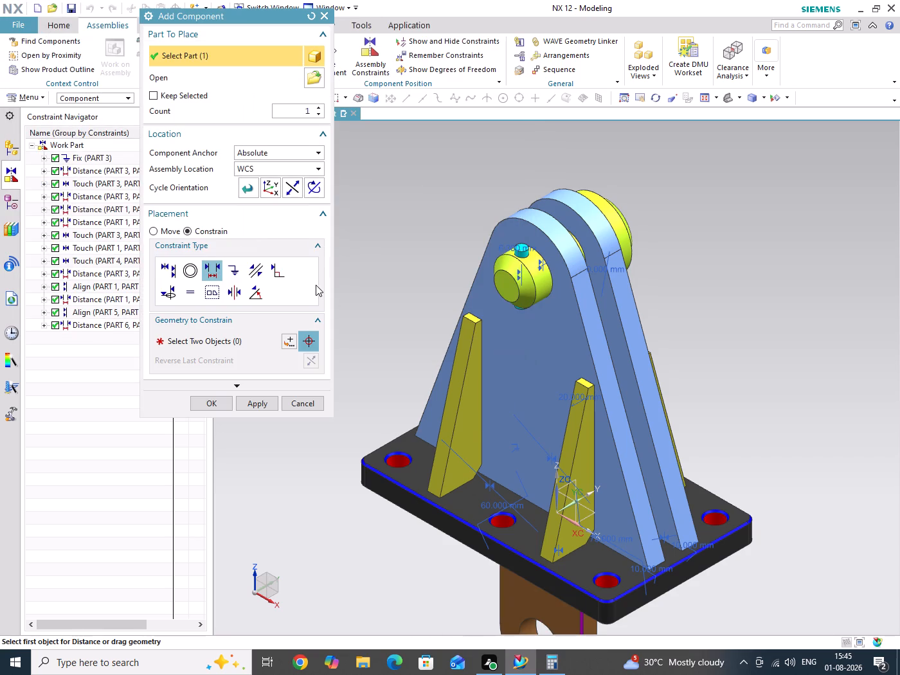
Move PART 2 up along the ZC axis to Z 575 mm, clear above the triangular plates.
{"action": "left_click", "coordinate": [166, 235]}
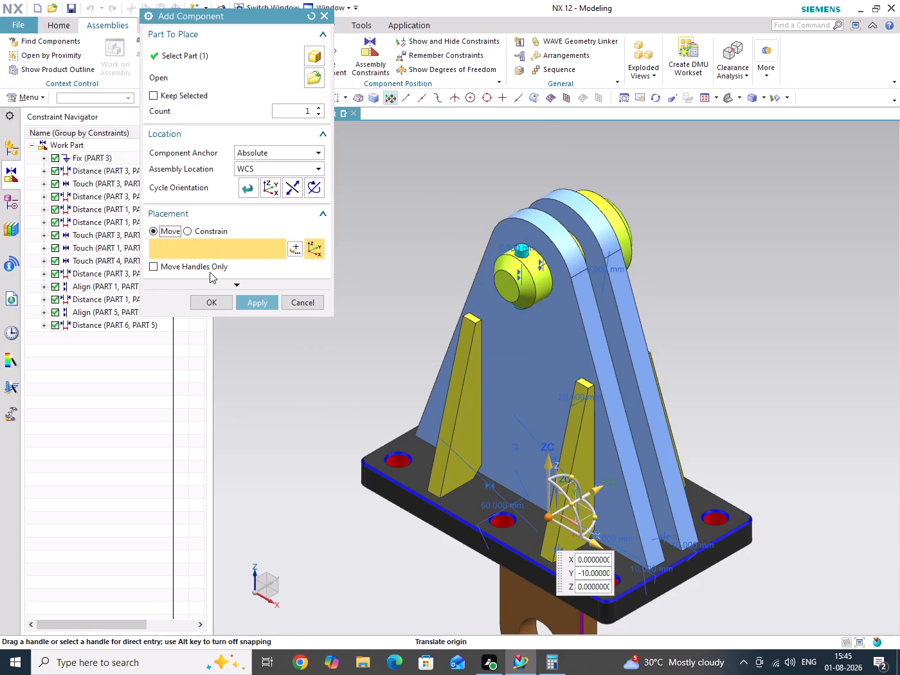
{"action": "left_click_drag", "start_coordinate": [552, 462], "coordinate": [539, 307]}
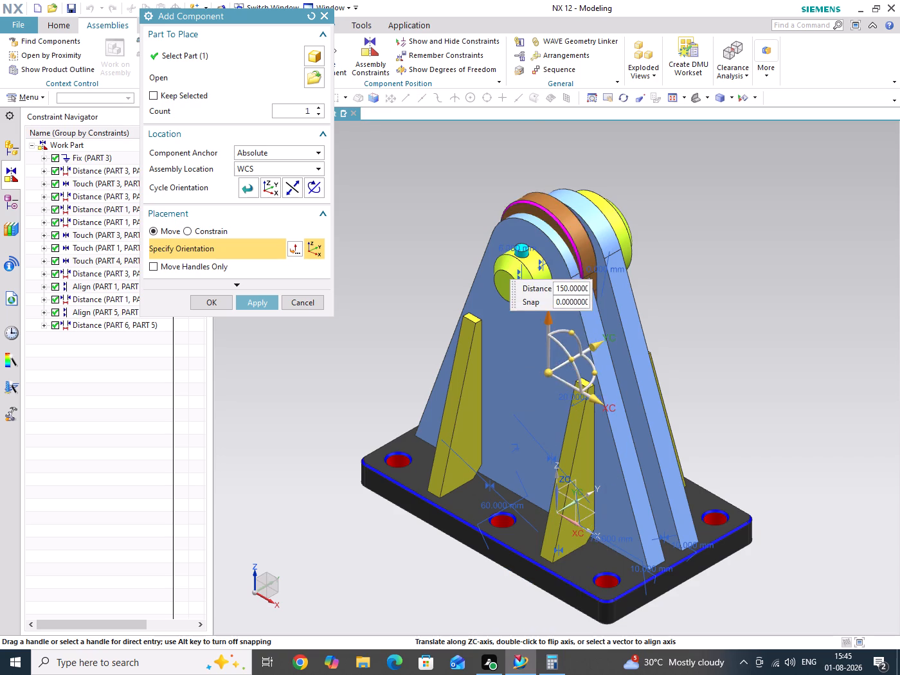
{"action": "left_click_drag", "start_coordinate": [539, 307], "coordinate": [559, 196]}
{"action": "scroll", "coordinate": [507, 368], "scroll_direction": "down", "scroll_amount": 5}
{"action": "scroll", "coordinate": [561, 283], "scroll_direction": "up", "scroll_amount": 3}
{"action": "scroll", "coordinate": [507, 357], "scroll_direction": "down", "scroll_amount": 3}
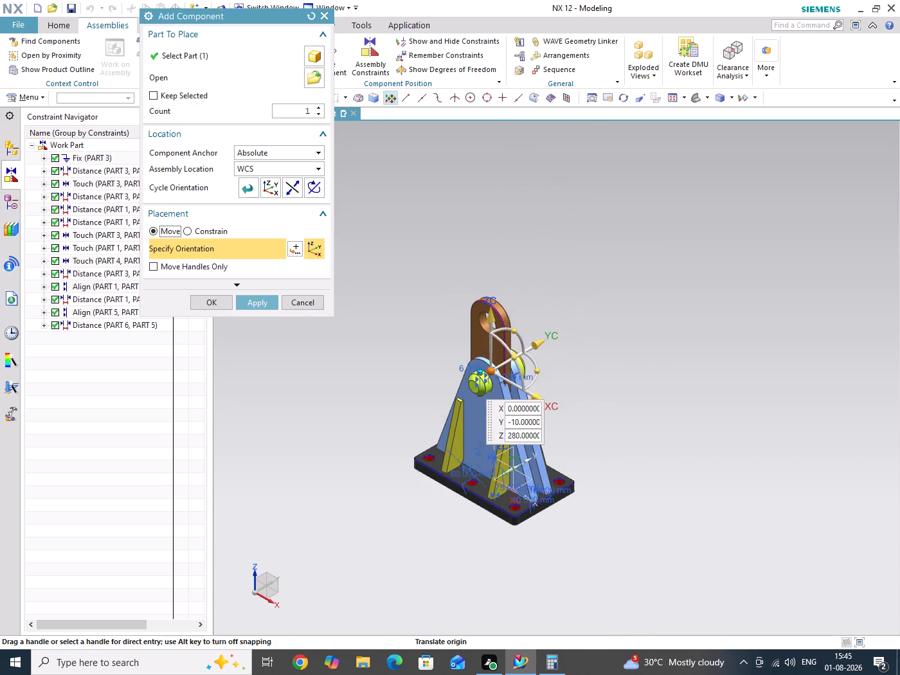
{"action": "scroll", "coordinate": [470, 386], "scroll_direction": "up", "scroll_amount": 4}
{"action": "left_click_drag", "start_coordinate": [544, 293], "coordinate": [544, 285]}
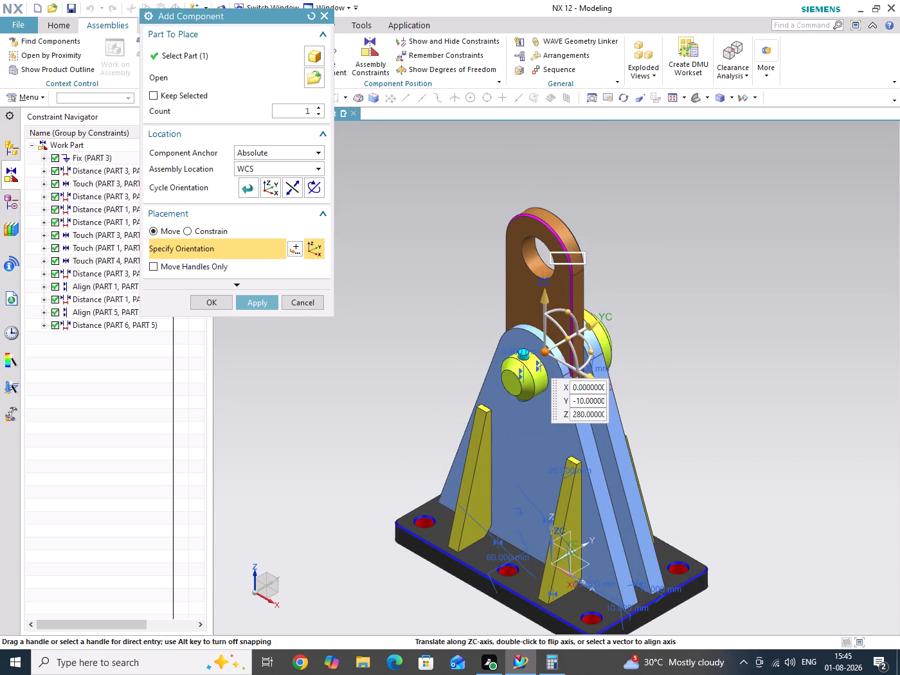
{"action": "left_click_drag", "start_coordinate": [544, 285], "coordinate": [548, 134]}
{"action": "scroll", "coordinate": [518, 303], "scroll_direction": "up", "scroll_amount": 2}
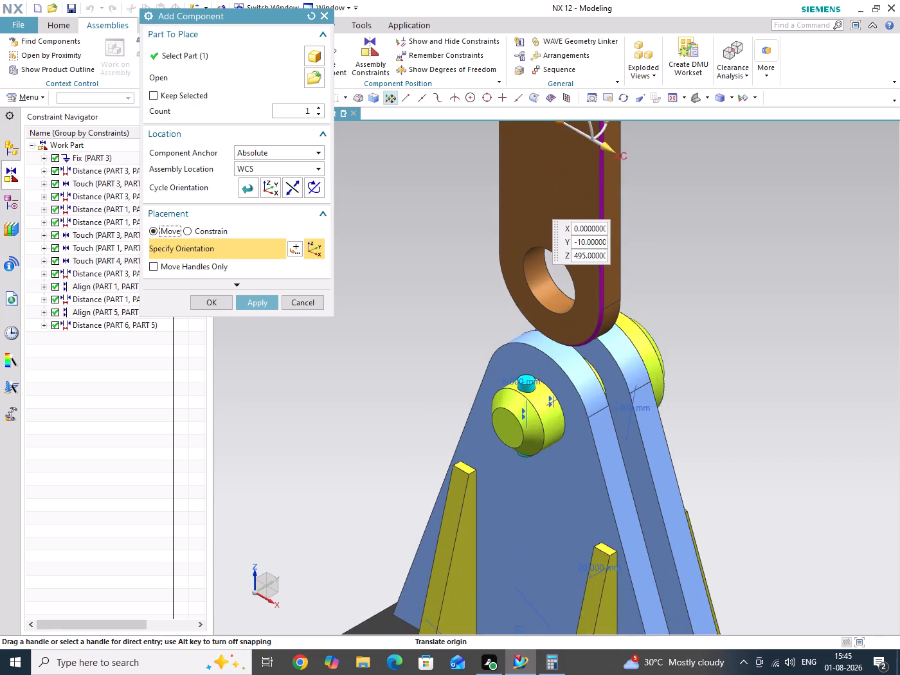
{"action": "scroll", "coordinate": [521, 303], "scroll_direction": "up", "scroll_amount": 2}
{"action": "scroll", "coordinate": [537, 344], "scroll_direction": "down", "scroll_amount": 6}
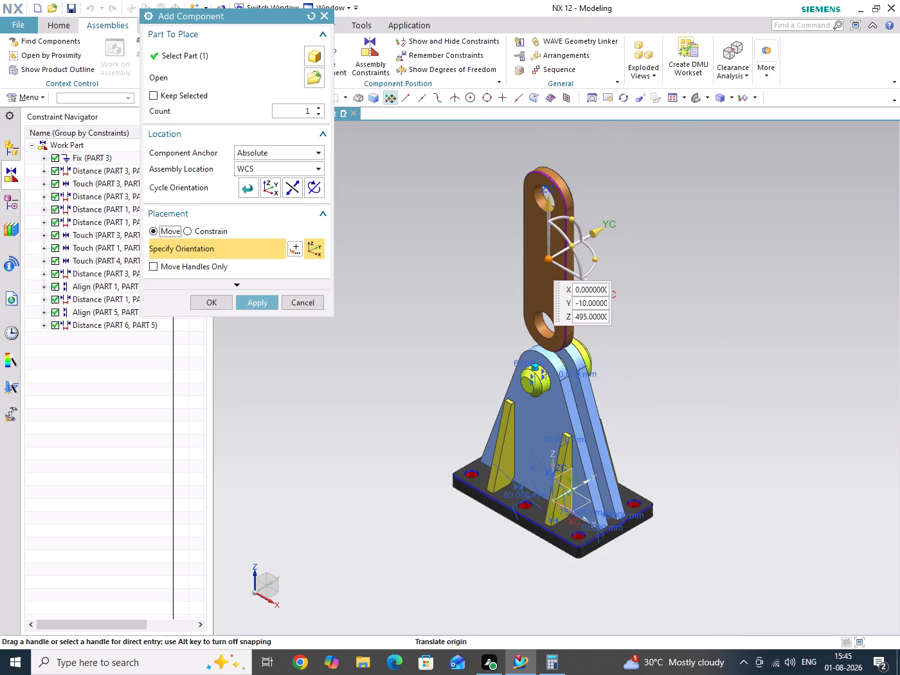
{"action": "left_click_drag", "start_coordinate": [551, 207], "coordinate": [552, 167]}
Constrain PART 2 with Touch Align, aligning its lower hole's centerline with the centerline of the PART 5 pin.
{"action": "left_click", "coordinate": [199, 231]}
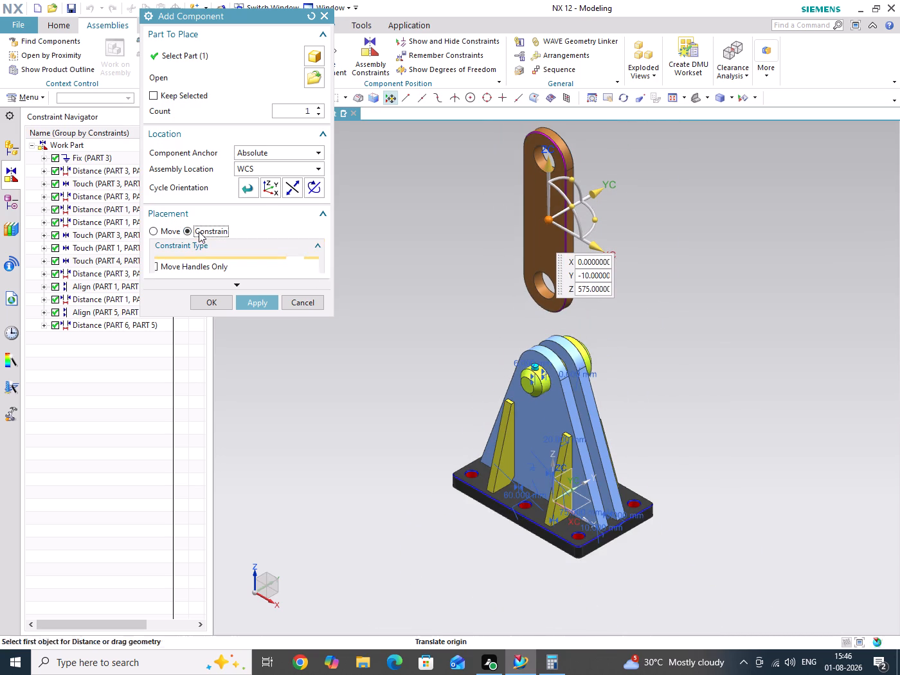
{"action": "scroll", "coordinate": [552, 309], "scroll_direction": "up", "scroll_amount": 2}
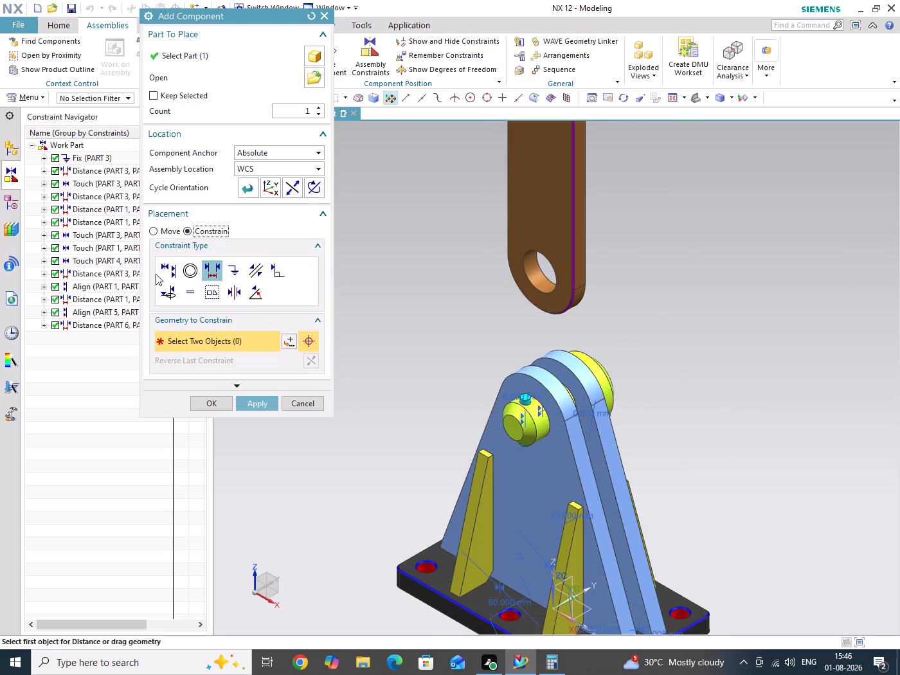
{"action": "left_click", "coordinate": [166, 274]}
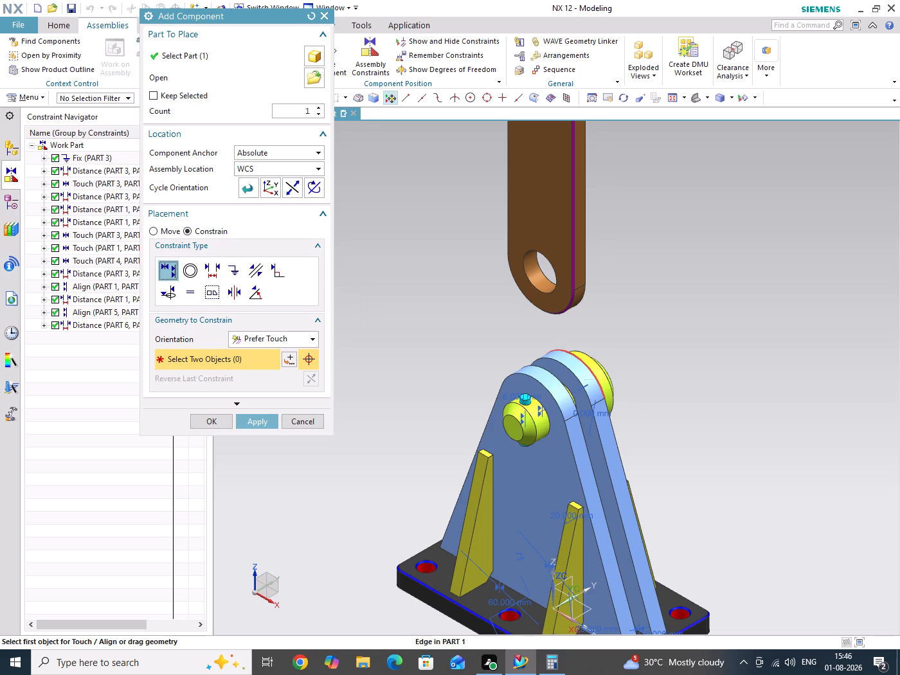
{"action": "scroll", "coordinate": [615, 397], "scroll_direction": "up", "scroll_amount": 4}
{"action": "middle_click_drag", "start_coordinate": [732, 419], "coordinate": [706, 417]}
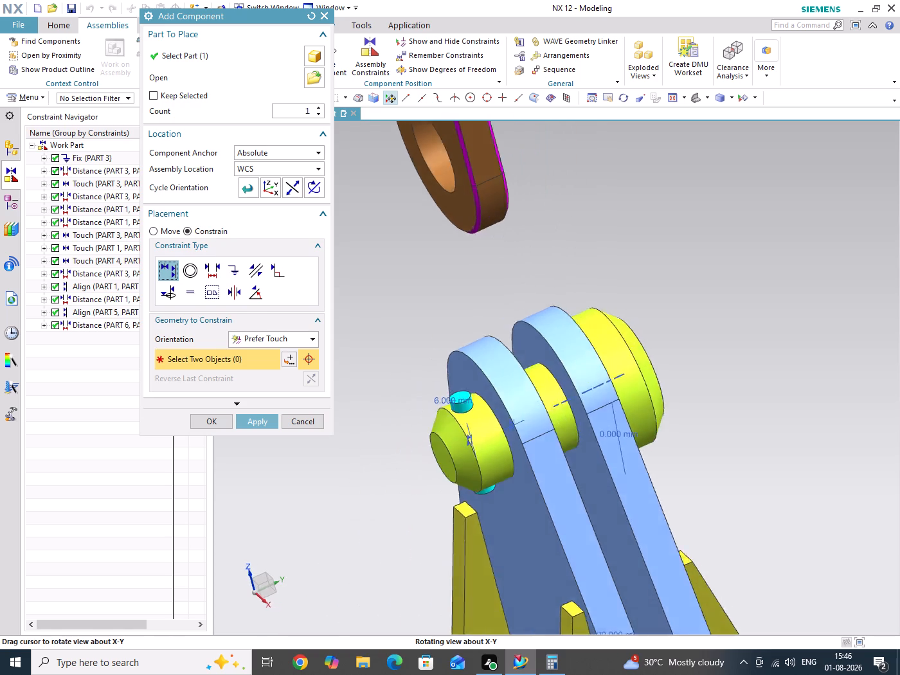
{"action": "middle_click_drag", "start_coordinate": [706, 417], "coordinate": [701, 421]}
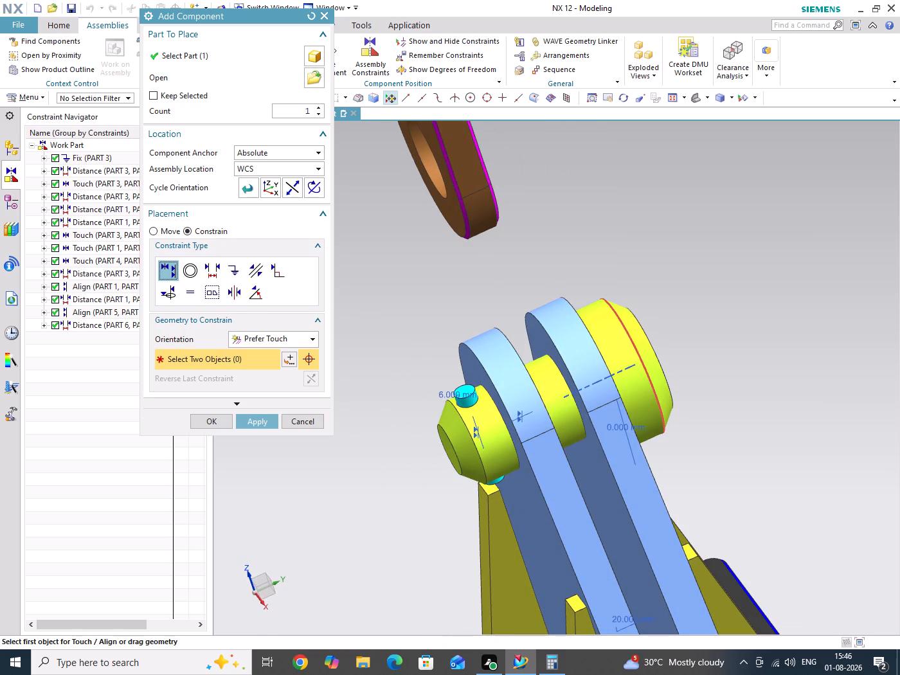
{"action": "left_click", "coordinate": [620, 372]}
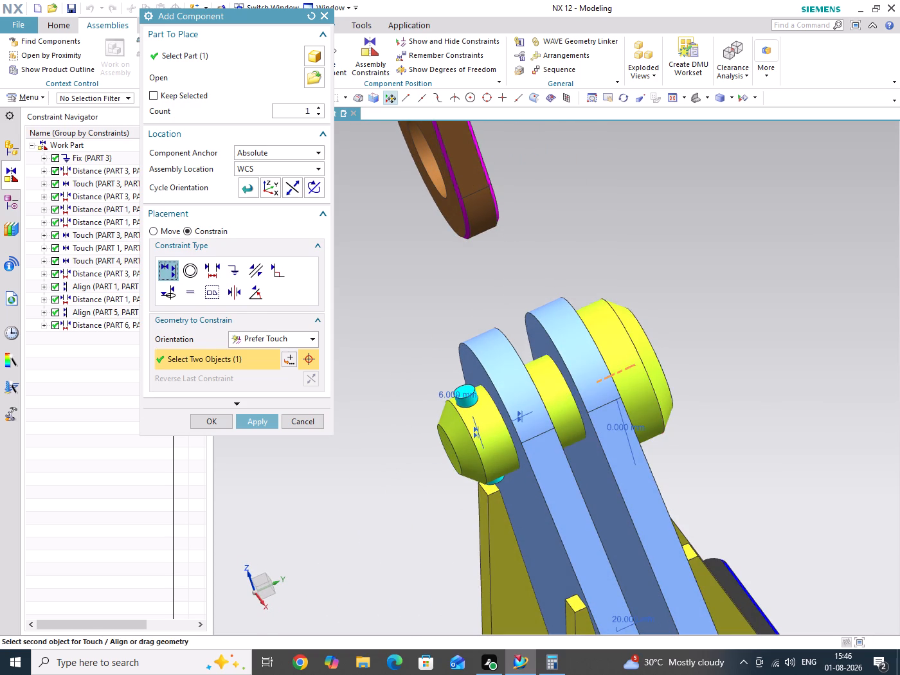
{"action": "scroll", "coordinate": [620, 387], "scroll_direction": "down", "scroll_amount": 3}
{"action": "middle_click_drag", "start_coordinate": [528, 354], "coordinate": [551, 323]}
{"action": "scroll", "coordinate": [523, 246], "scroll_direction": "up", "scroll_amount": 3}
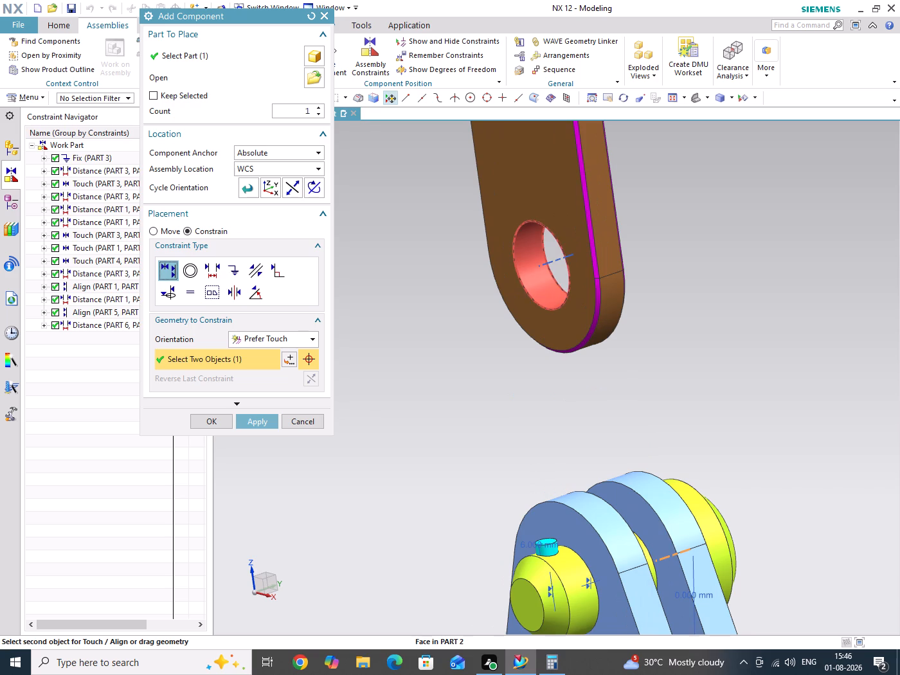
{"action": "left_click", "coordinate": [555, 262]}
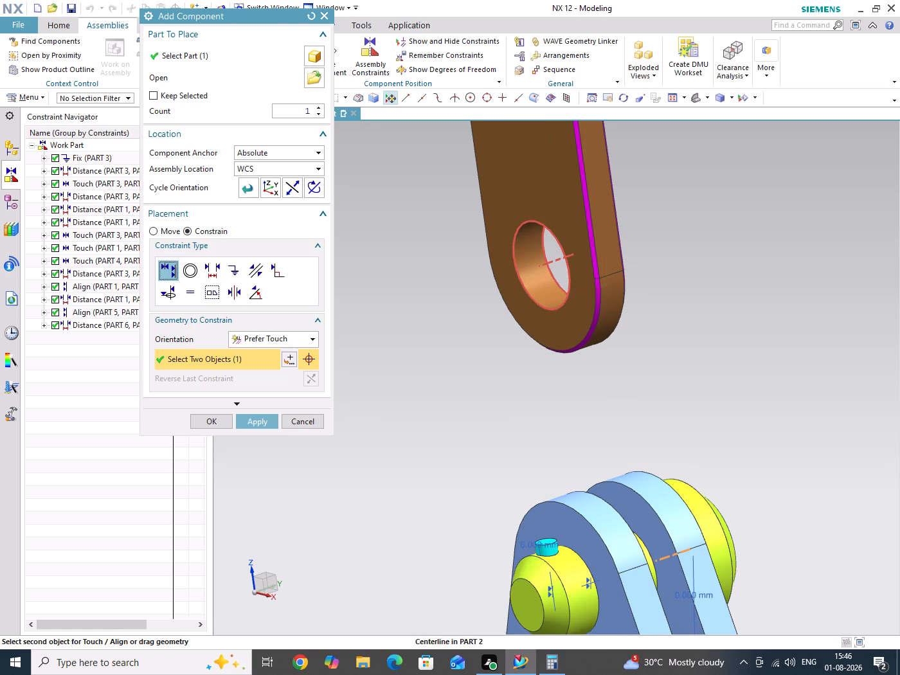
Touch PART 2's flat face against the inner face of the PART 1 plate on the pin-head side and finish adding the component.
{"action": "scroll", "coordinate": [471, 280], "scroll_direction": "down", "scroll_amount": 3}
{"action": "scroll", "coordinate": [521, 363], "scroll_direction": "down", "scroll_amount": 1}
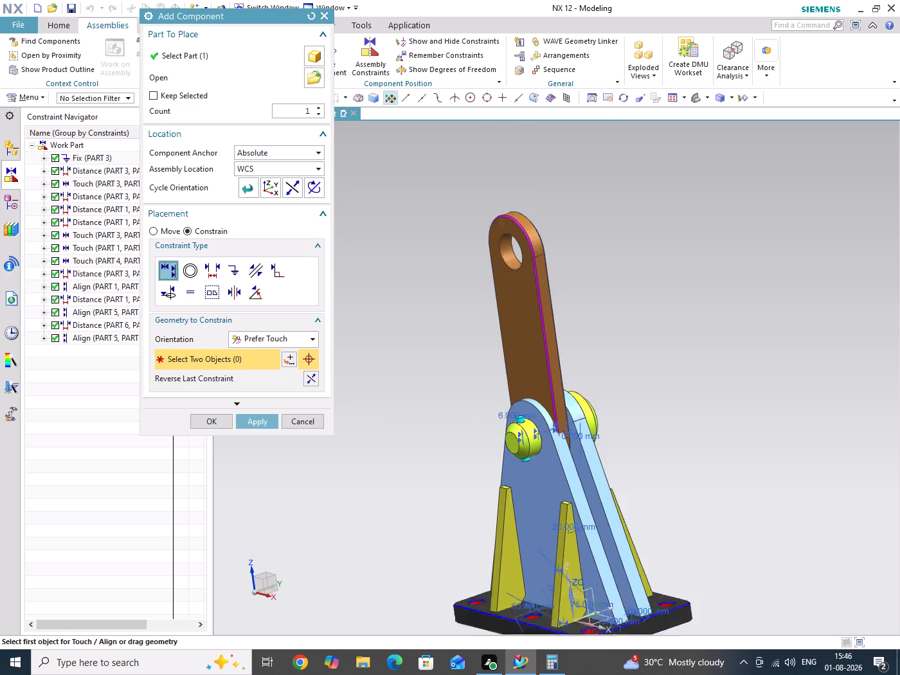
{"action": "scroll", "coordinate": [521, 363], "scroll_direction": "down", "scroll_amount": 2}
{"action": "middle_click_drag", "start_coordinate": [672, 467], "coordinate": [632, 474]}
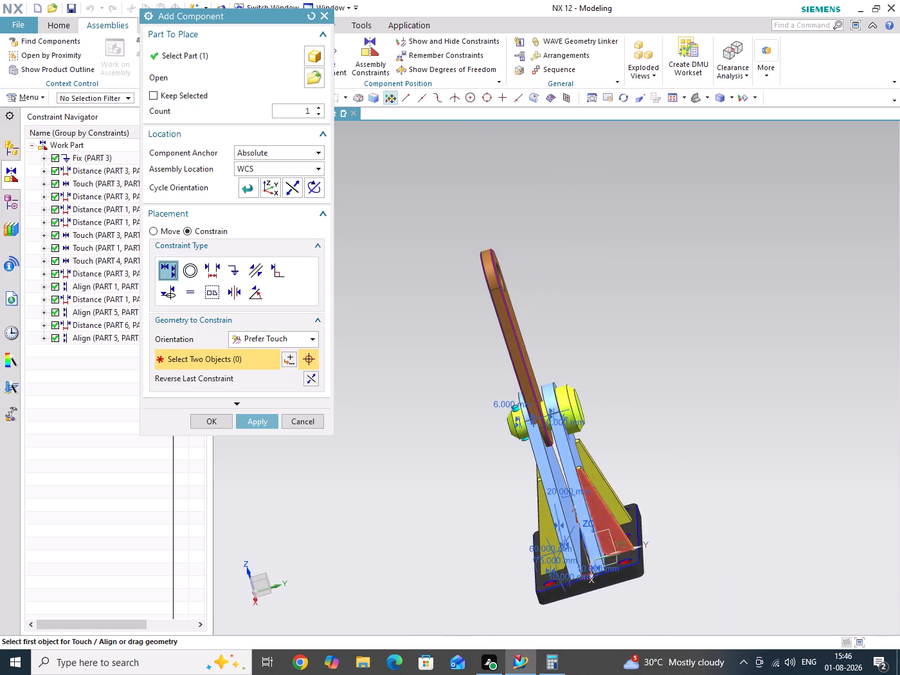
{"action": "scroll", "coordinate": [585, 495], "scroll_direction": "up", "scroll_amount": 3}
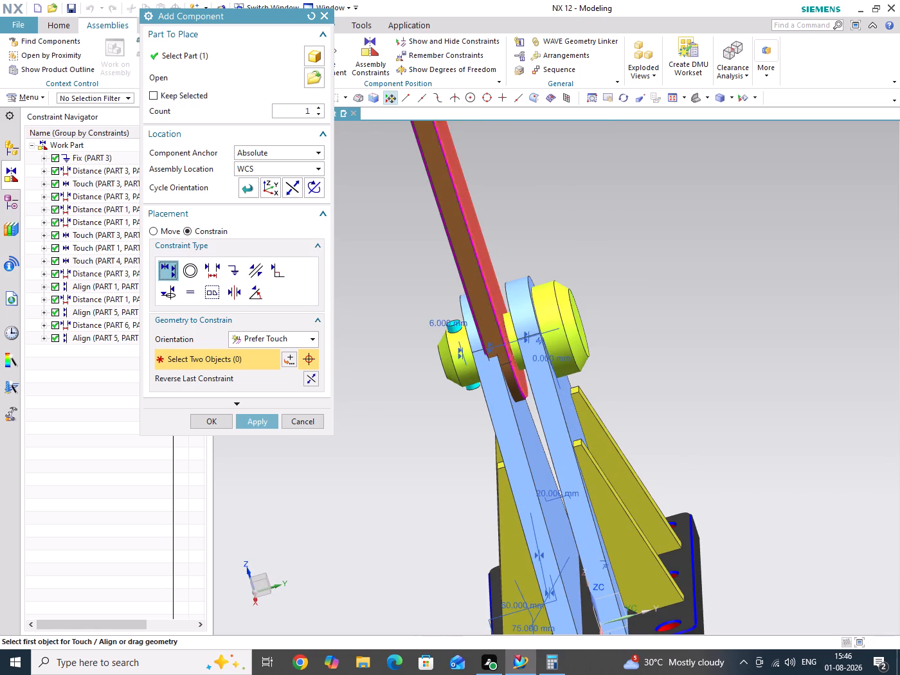
{"action": "middle_click_drag", "start_coordinate": [537, 321], "coordinate": [512, 343]}
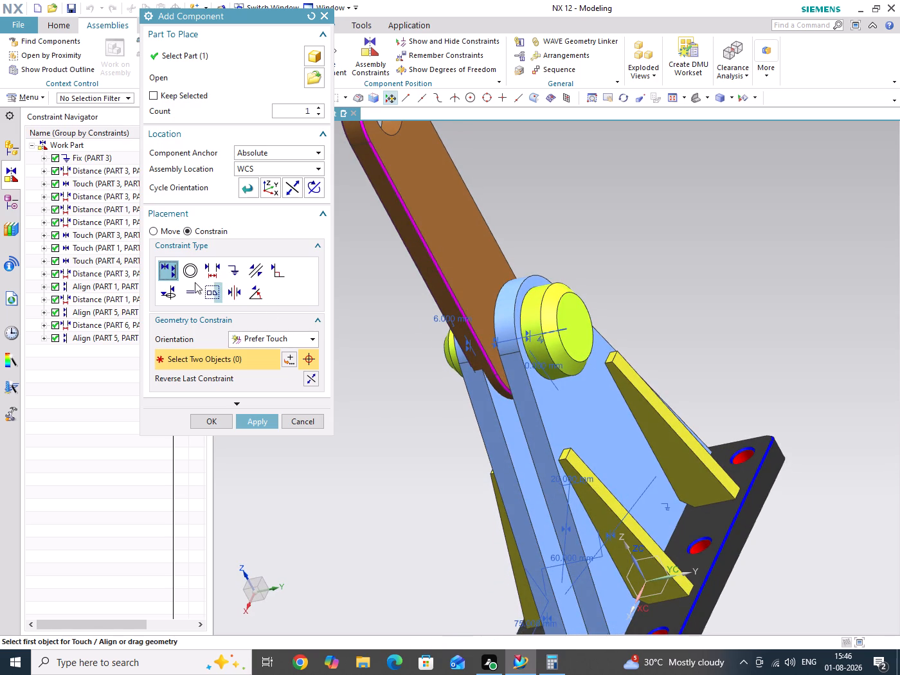
{"action": "left_click", "coordinate": [450, 241]}
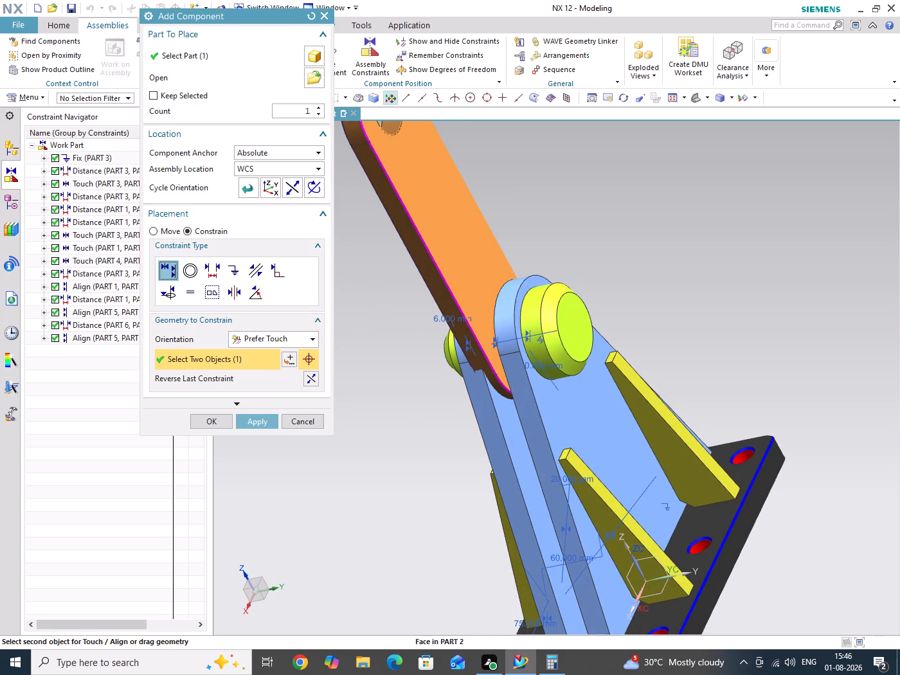
{"action": "middle_click_drag", "start_coordinate": [428, 363], "coordinate": [474, 343]}
{"action": "scroll", "coordinate": [485, 403], "scroll_direction": "up", "scroll_amount": 2}
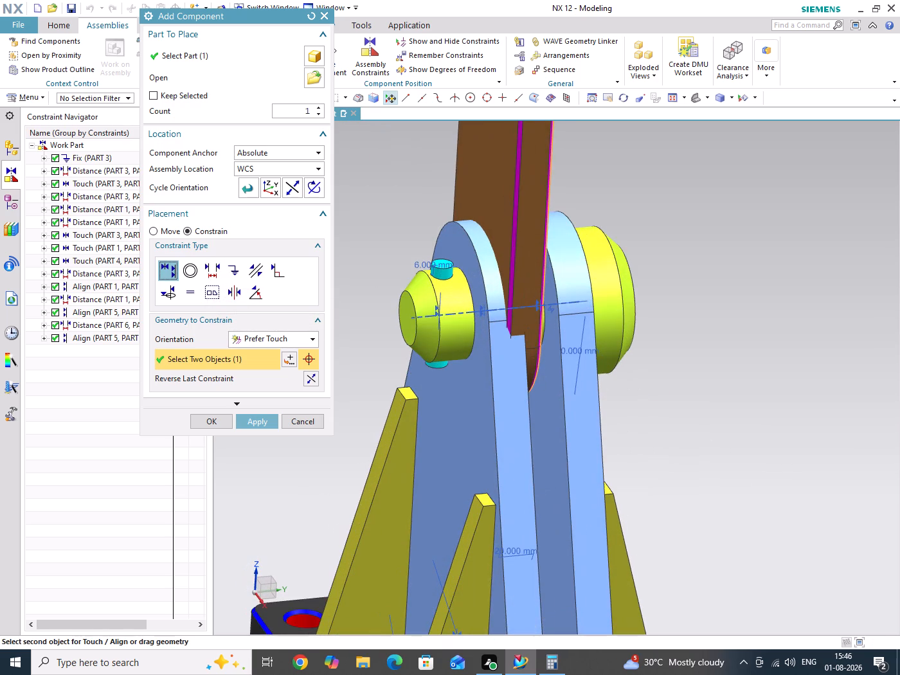
{"action": "left_click", "coordinate": [546, 420]}
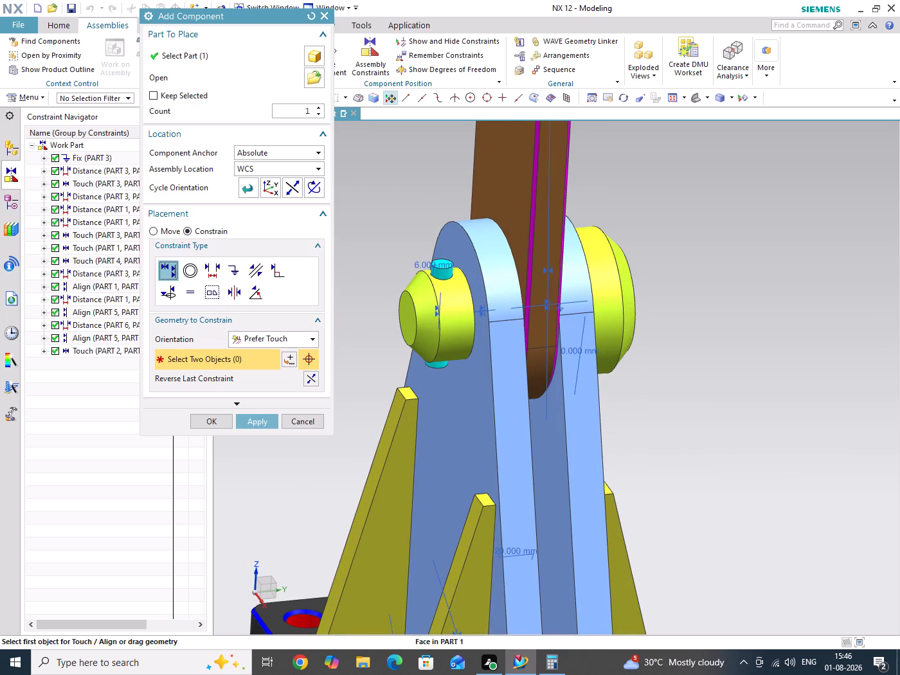
{"action": "middle_click_drag", "start_coordinate": [655, 411], "coordinate": [643, 400]}
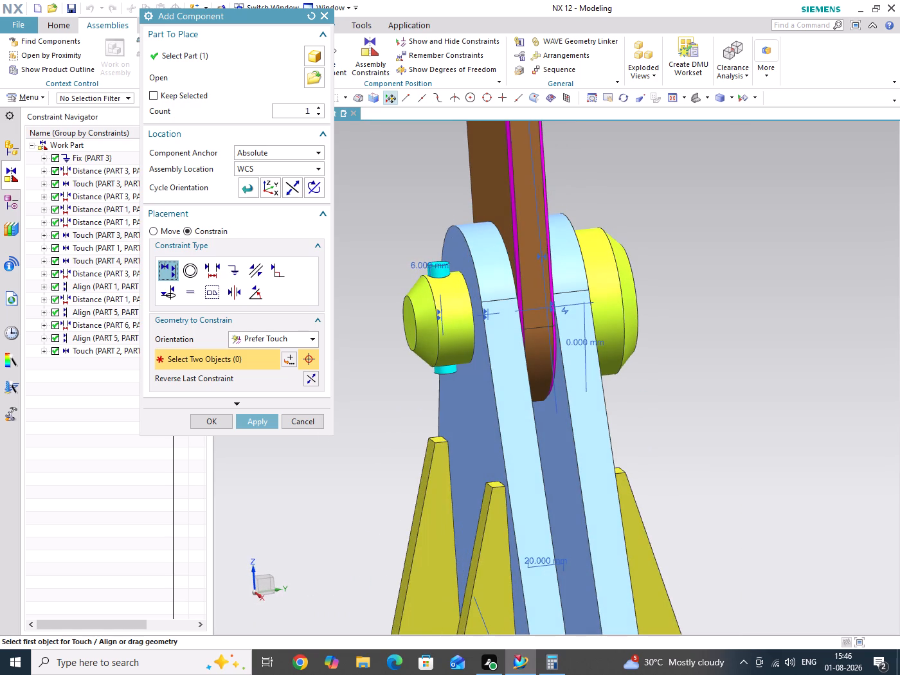
{"action": "left_click", "coordinate": [213, 423]}
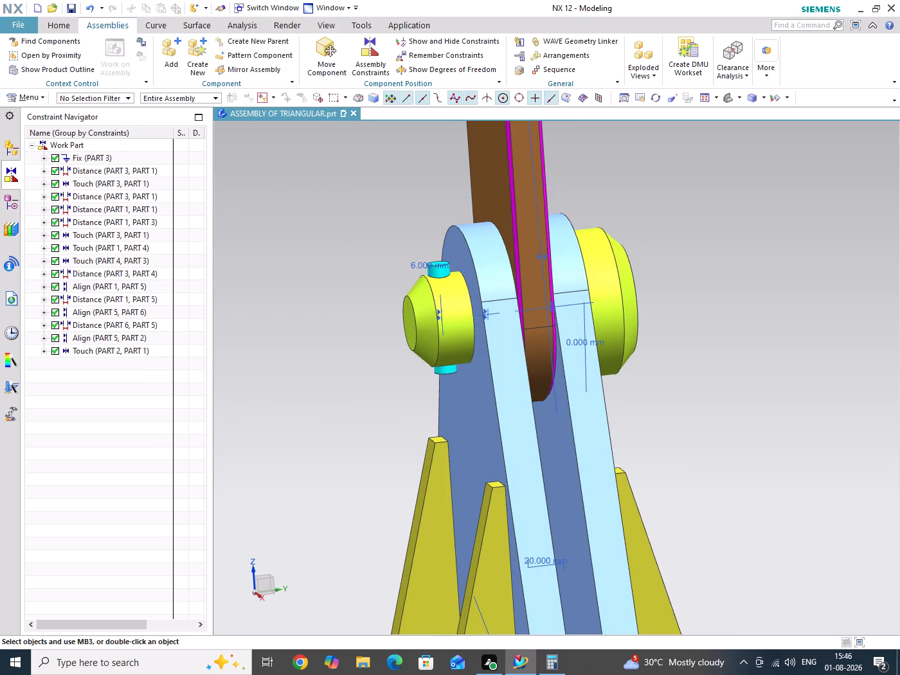
Rotate PART 2 by -50° about the YC axis with Move Component, using Dynamic motion.
{"action": "scroll", "coordinate": [681, 379], "scroll_direction": "down", "scroll_amount": 4}
{"action": "scroll", "coordinate": [586, 398], "scroll_direction": "down", "scroll_amount": 3}
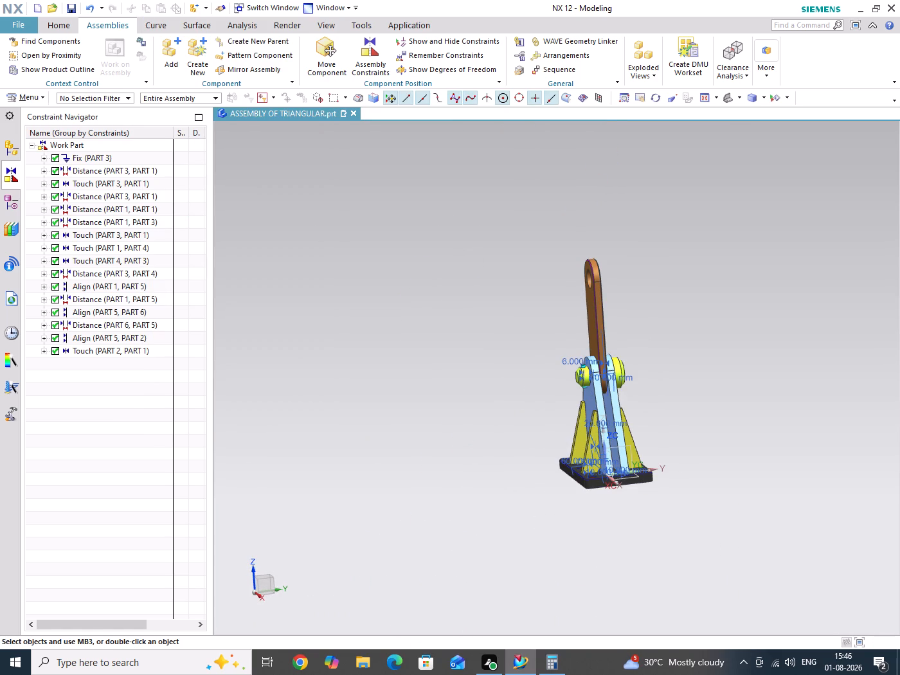
{"action": "key", "text": "End"}
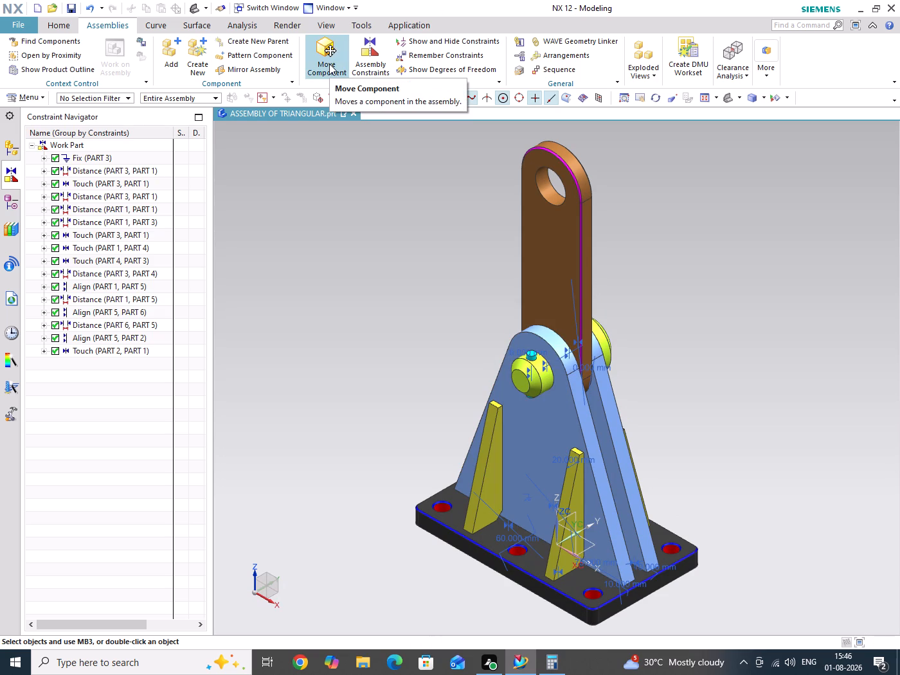
{"action": "left_click", "coordinate": [370, 49]}
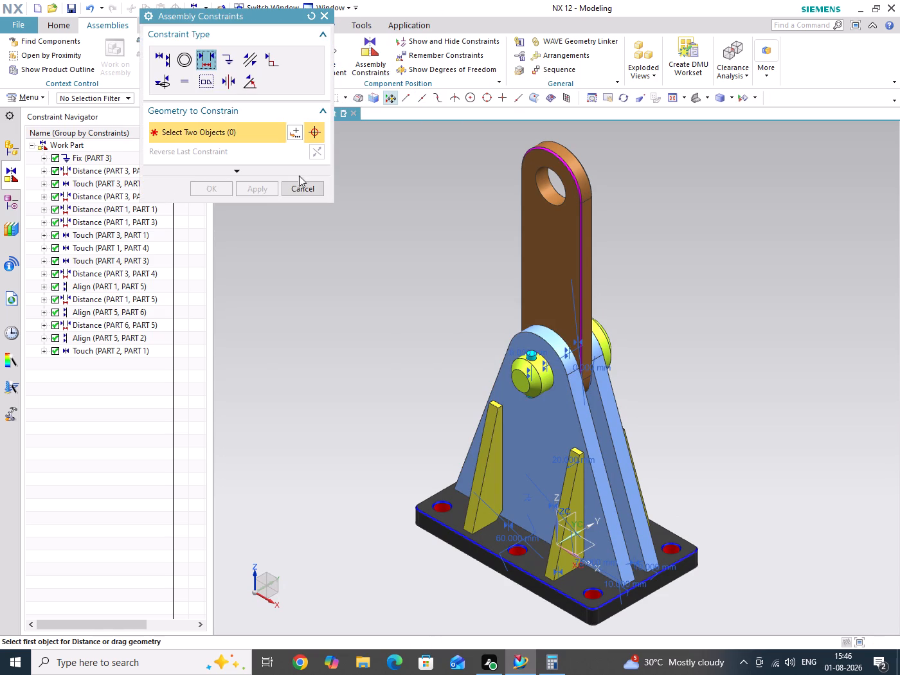
{"action": "left_click", "coordinate": [310, 188]}
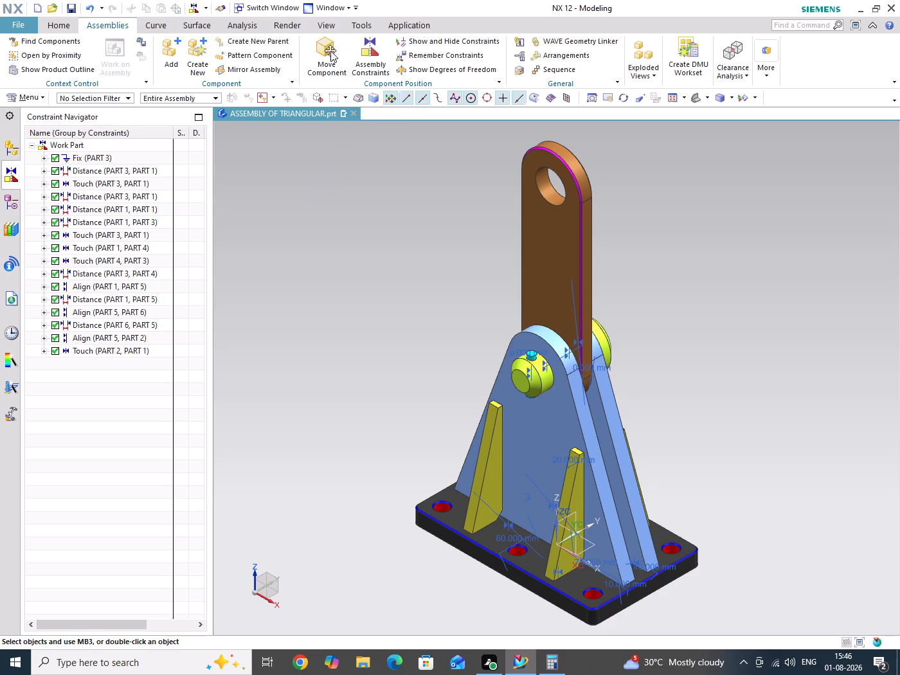
{"action": "left_click", "coordinate": [325, 57]}
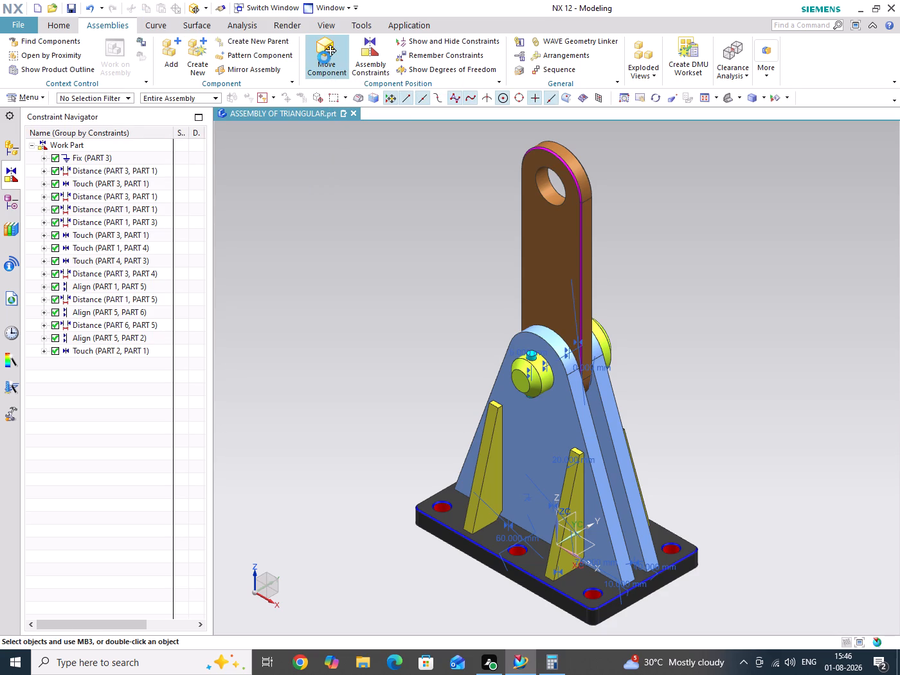
{"action": "left_click", "coordinate": [539, 253]}
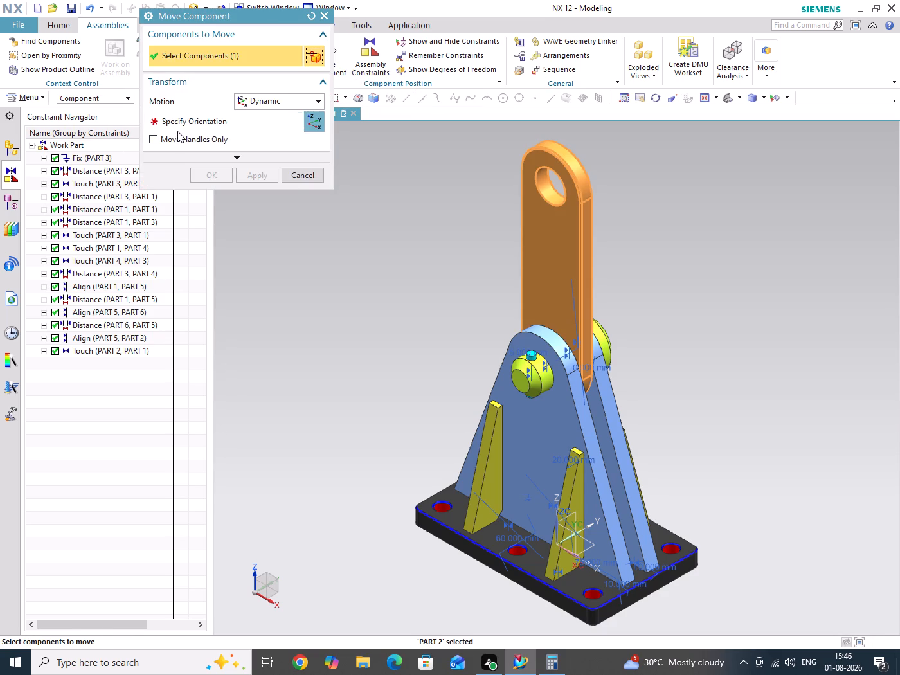
{"action": "left_click", "coordinate": [181, 126]}
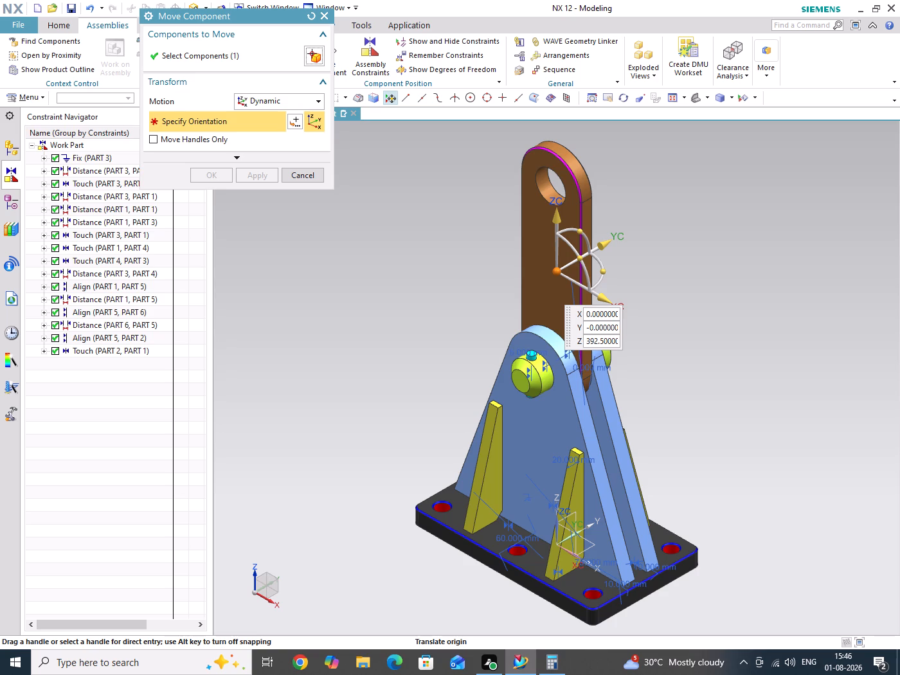
{"action": "left_click_drag", "start_coordinate": [585, 260], "coordinate": [566, 245]}
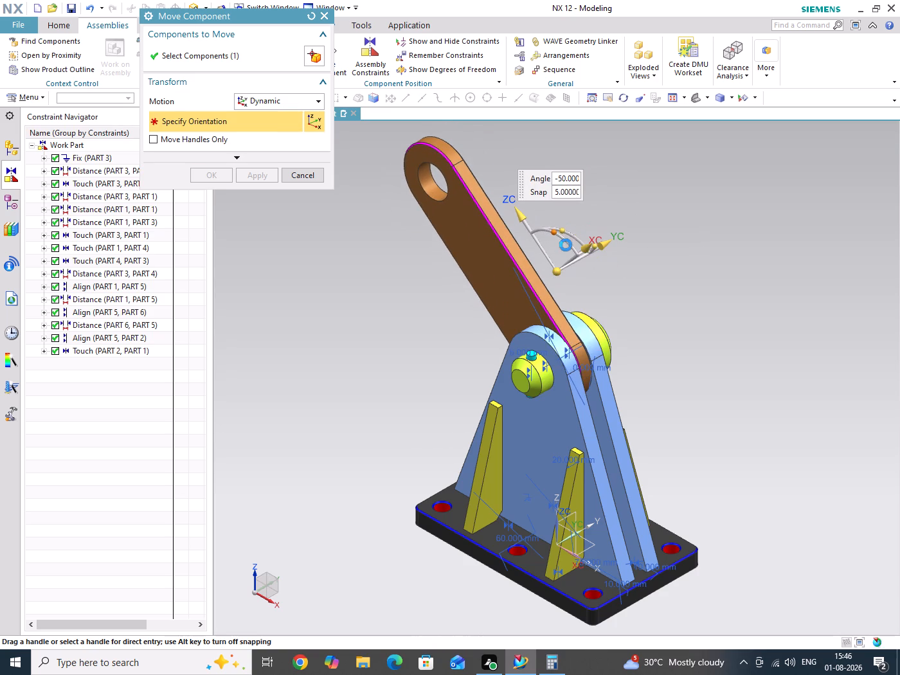
{"action": "left_click", "coordinate": [208, 180]}
{"action": "left_click_drag", "start_coordinate": [328, 289], "coordinate": [347, 325]}
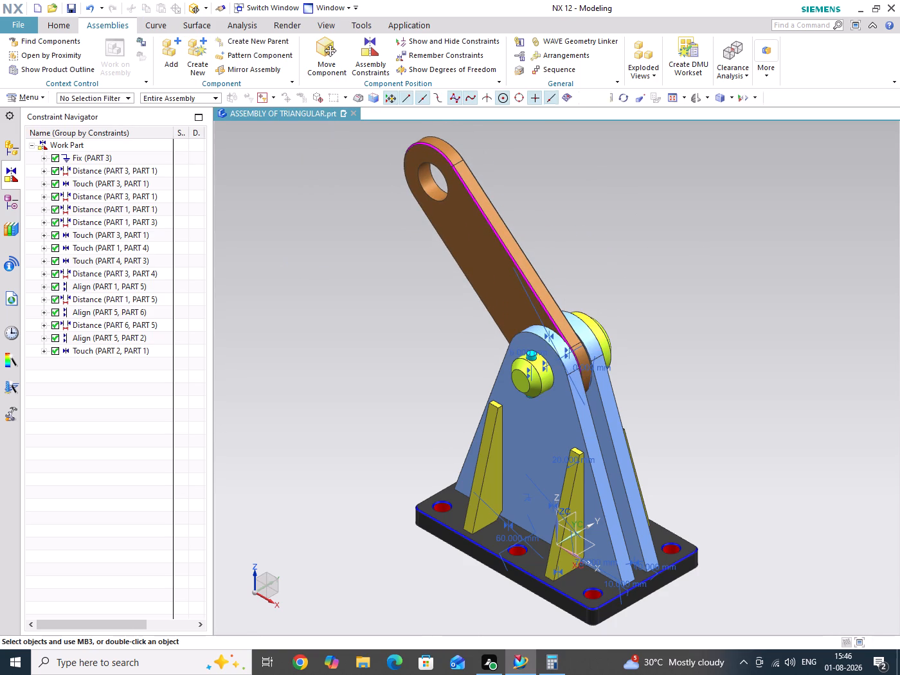
{"action": "left_click_drag", "start_coordinate": [347, 325], "coordinate": [348, 326]}
Add a 3D Angle constraint of 65° between PART 1's sloped edge face and PART 2's long narrow side face.
{"action": "left_click", "coordinate": [372, 68]}
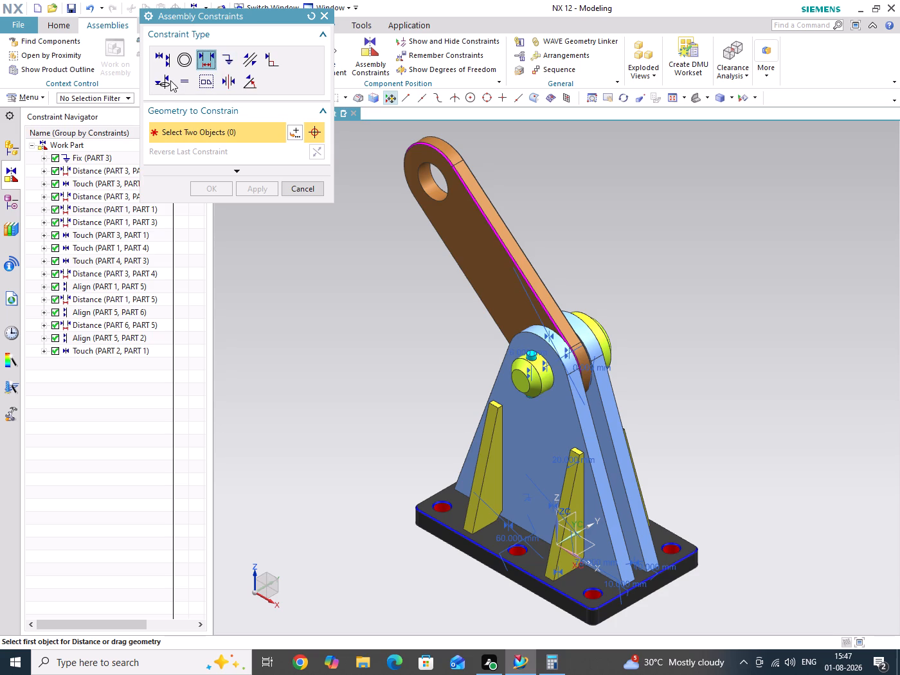
{"action": "left_click", "coordinate": [244, 86]}
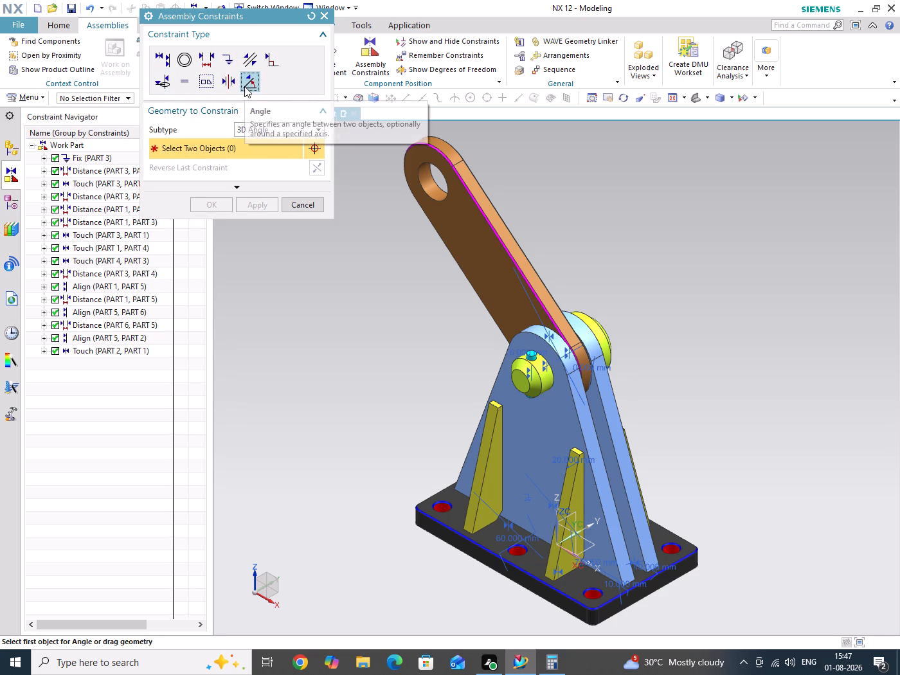
{"action": "scroll", "coordinate": [590, 434], "scroll_direction": "up", "scroll_amount": 3}
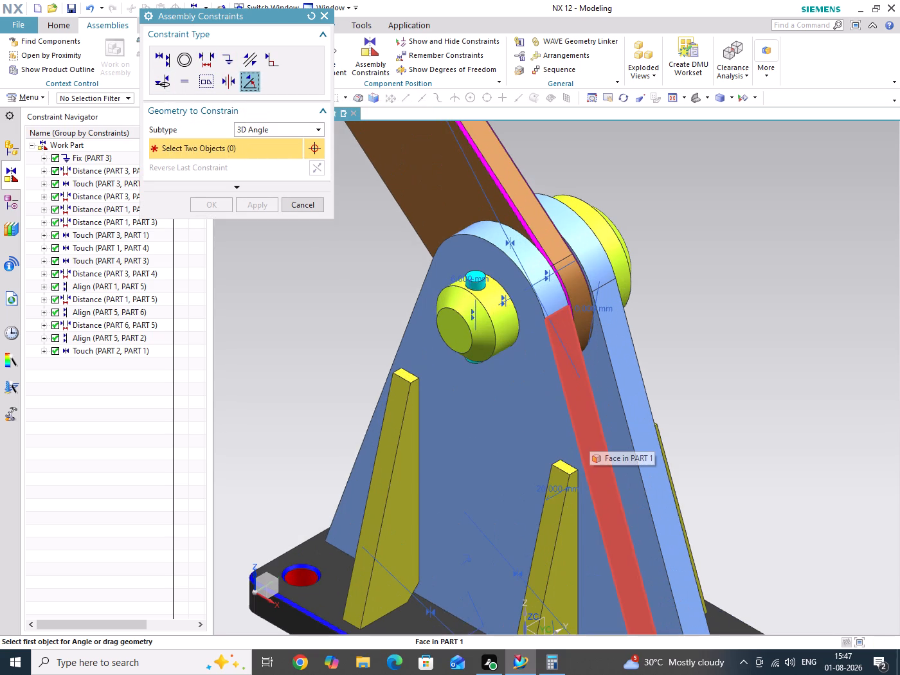
{"action": "scroll", "coordinate": [717, 406], "scroll_direction": "down", "scroll_amount": 3}
{"action": "middle_click_drag", "start_coordinate": [729, 435], "coordinate": [744, 386]}
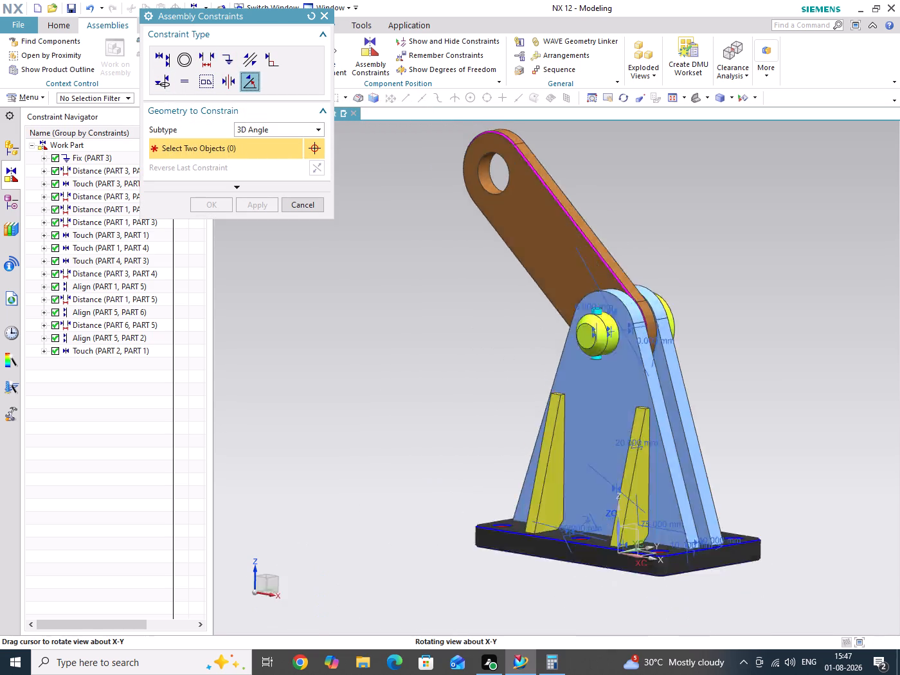
{"action": "middle_click_drag", "start_coordinate": [744, 386], "coordinate": [827, 408]}
{"action": "scroll", "coordinate": [599, 386], "scroll_direction": "up", "scroll_amount": 3}
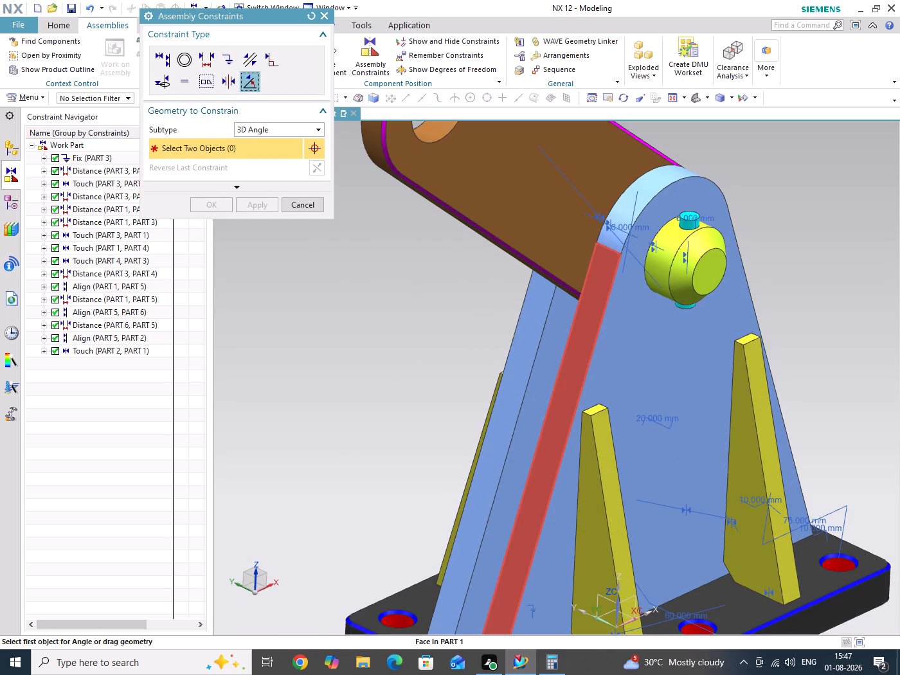
{"action": "left_click", "coordinate": [573, 363]}
{"action": "middle_click_drag", "start_coordinate": [541, 373], "coordinate": [555, 309]}
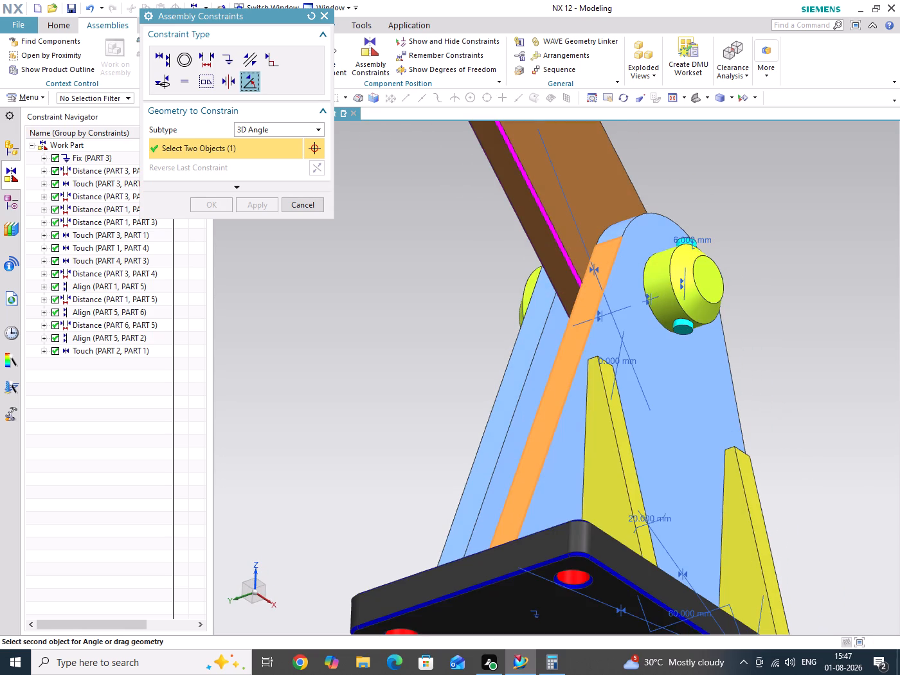
{"action": "left_click", "coordinate": [525, 212]}
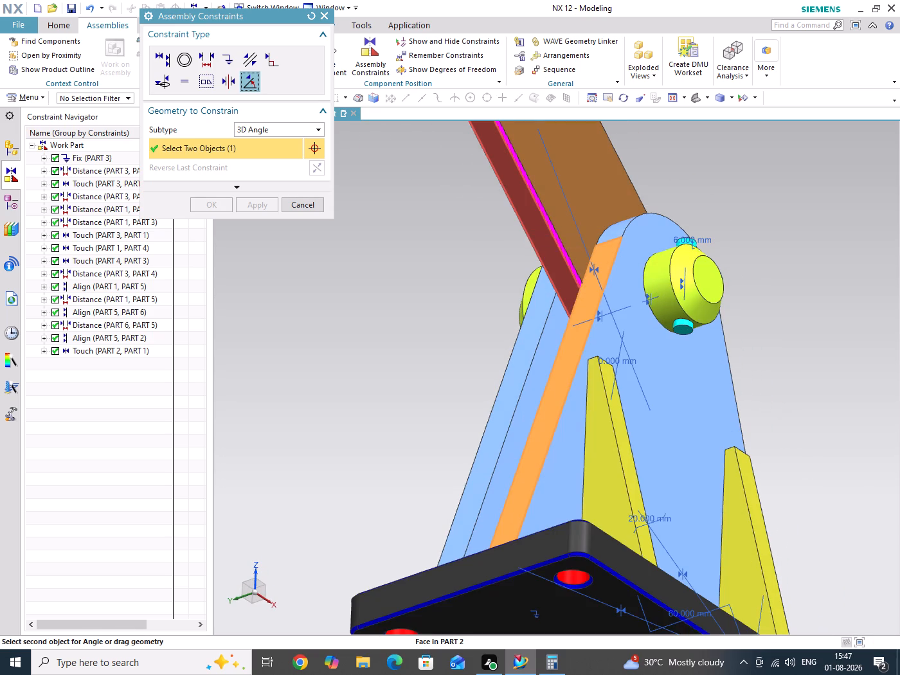
{"action": "double_click", "coordinate": [267, 210]}
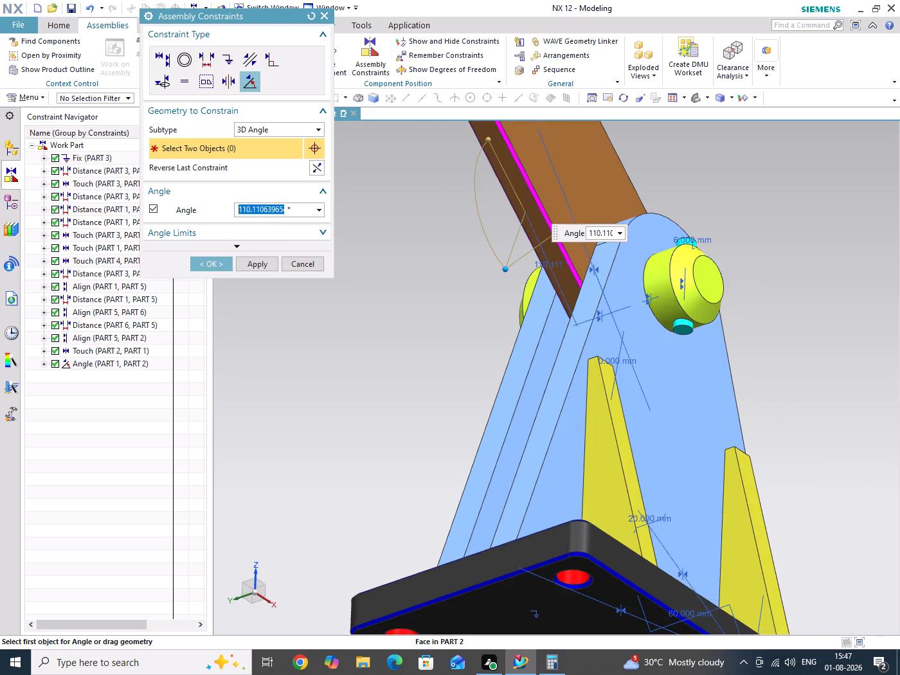
{"action": "type", "text": "65"}
{"action": "key", "text": "Return"}
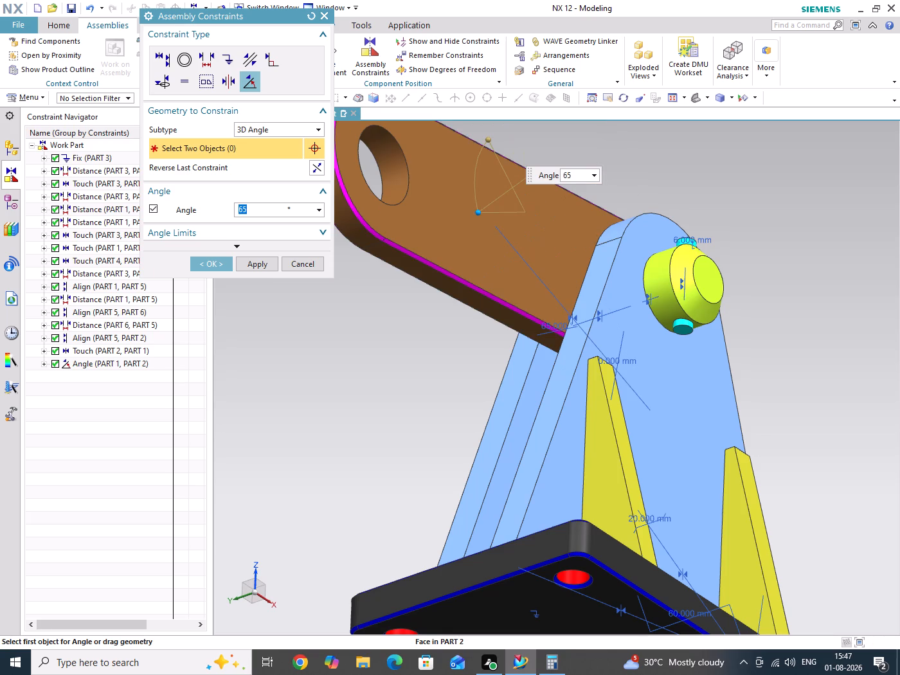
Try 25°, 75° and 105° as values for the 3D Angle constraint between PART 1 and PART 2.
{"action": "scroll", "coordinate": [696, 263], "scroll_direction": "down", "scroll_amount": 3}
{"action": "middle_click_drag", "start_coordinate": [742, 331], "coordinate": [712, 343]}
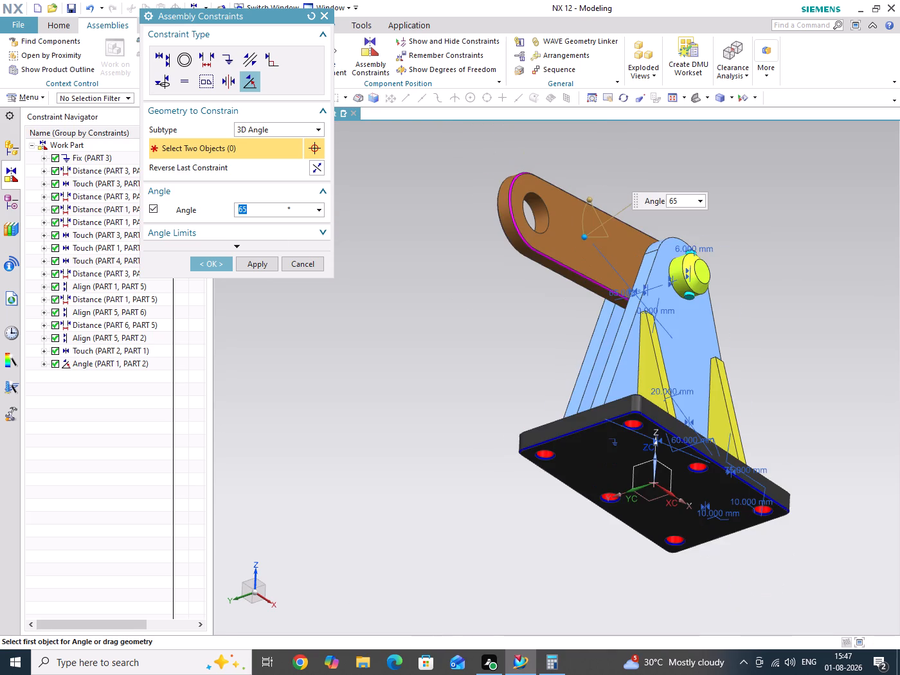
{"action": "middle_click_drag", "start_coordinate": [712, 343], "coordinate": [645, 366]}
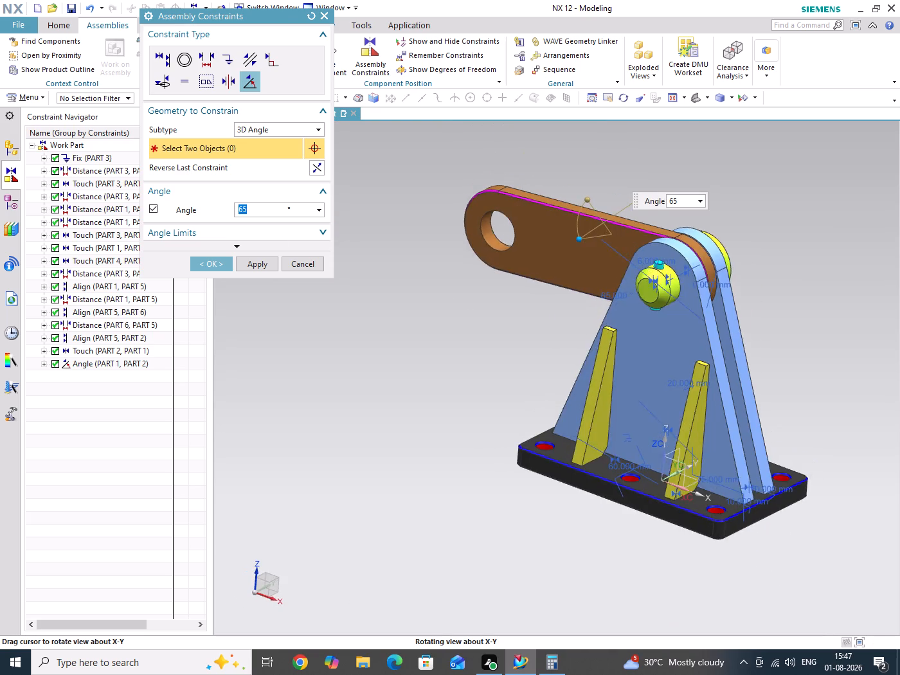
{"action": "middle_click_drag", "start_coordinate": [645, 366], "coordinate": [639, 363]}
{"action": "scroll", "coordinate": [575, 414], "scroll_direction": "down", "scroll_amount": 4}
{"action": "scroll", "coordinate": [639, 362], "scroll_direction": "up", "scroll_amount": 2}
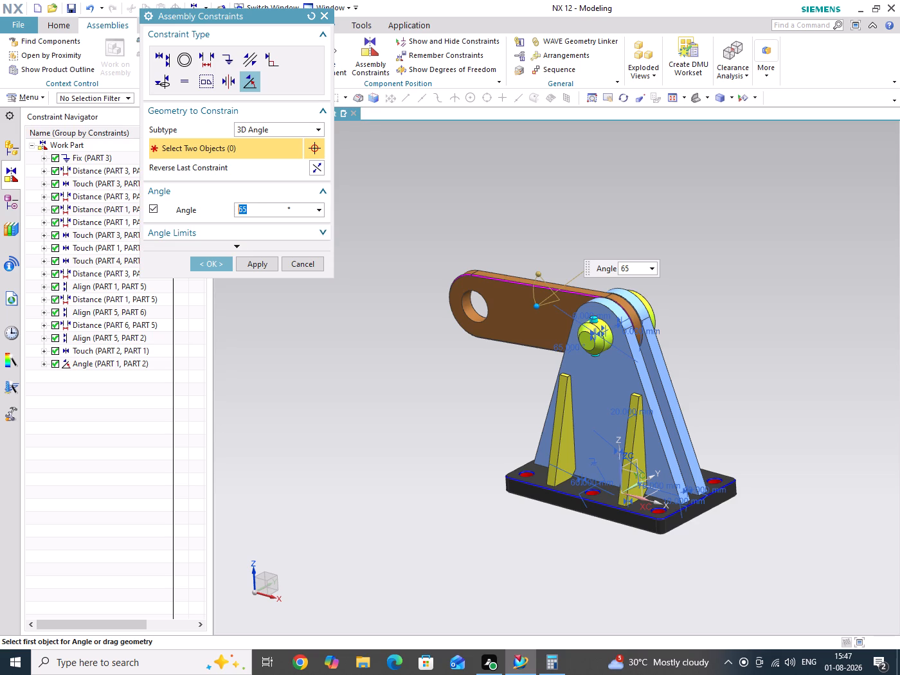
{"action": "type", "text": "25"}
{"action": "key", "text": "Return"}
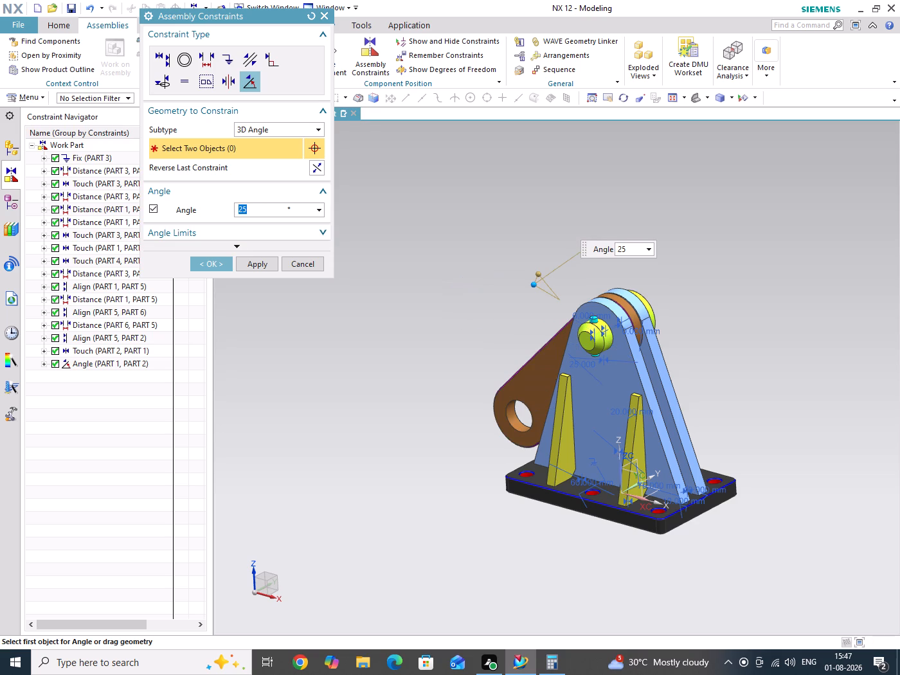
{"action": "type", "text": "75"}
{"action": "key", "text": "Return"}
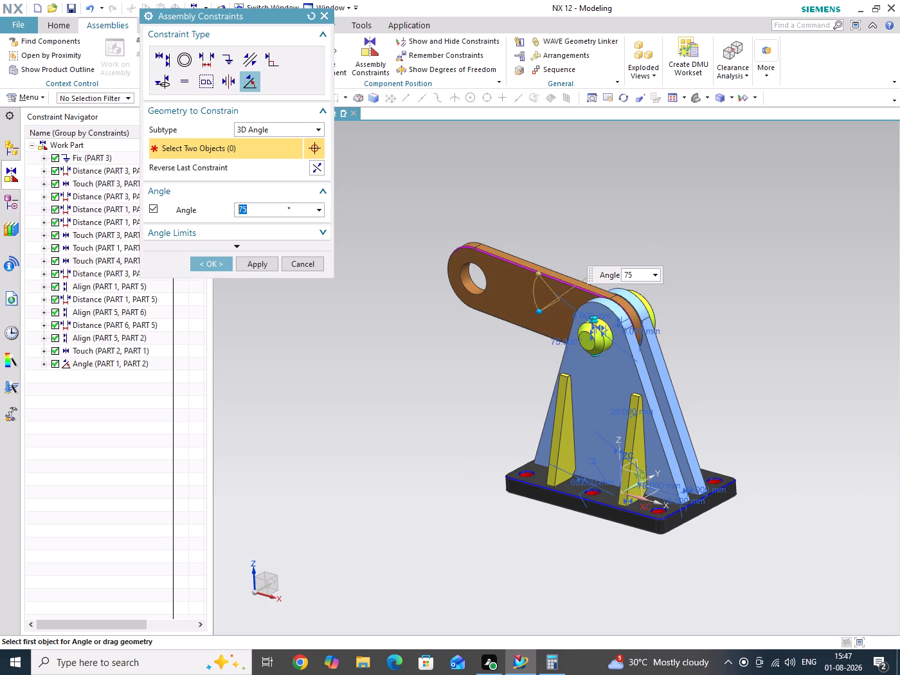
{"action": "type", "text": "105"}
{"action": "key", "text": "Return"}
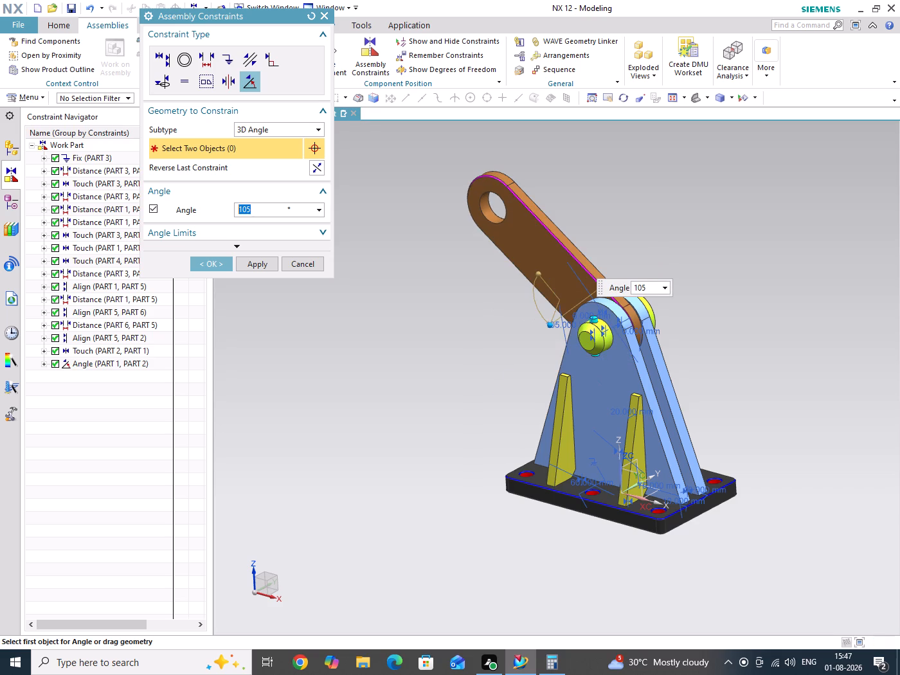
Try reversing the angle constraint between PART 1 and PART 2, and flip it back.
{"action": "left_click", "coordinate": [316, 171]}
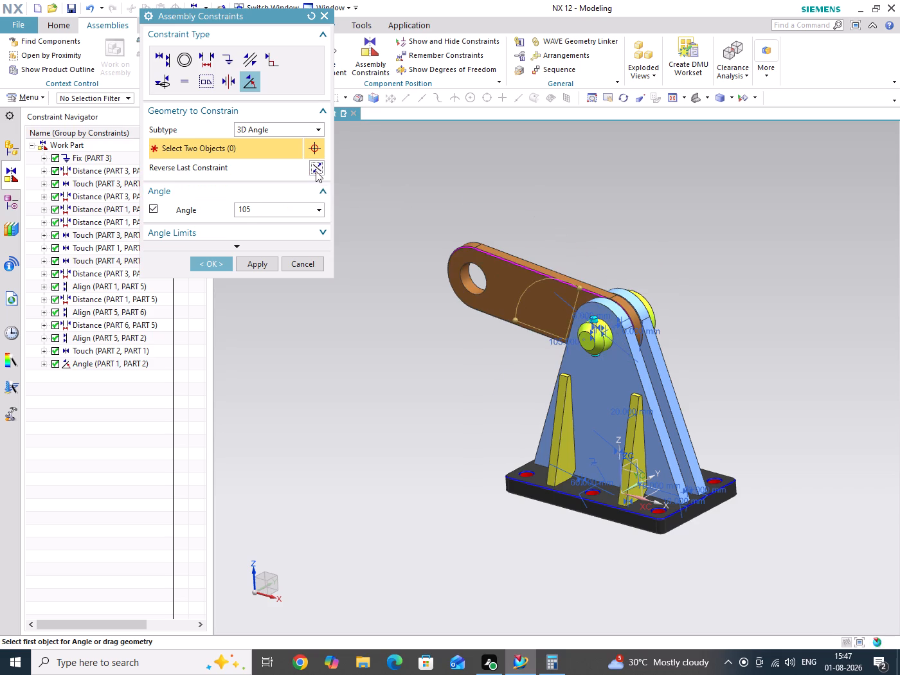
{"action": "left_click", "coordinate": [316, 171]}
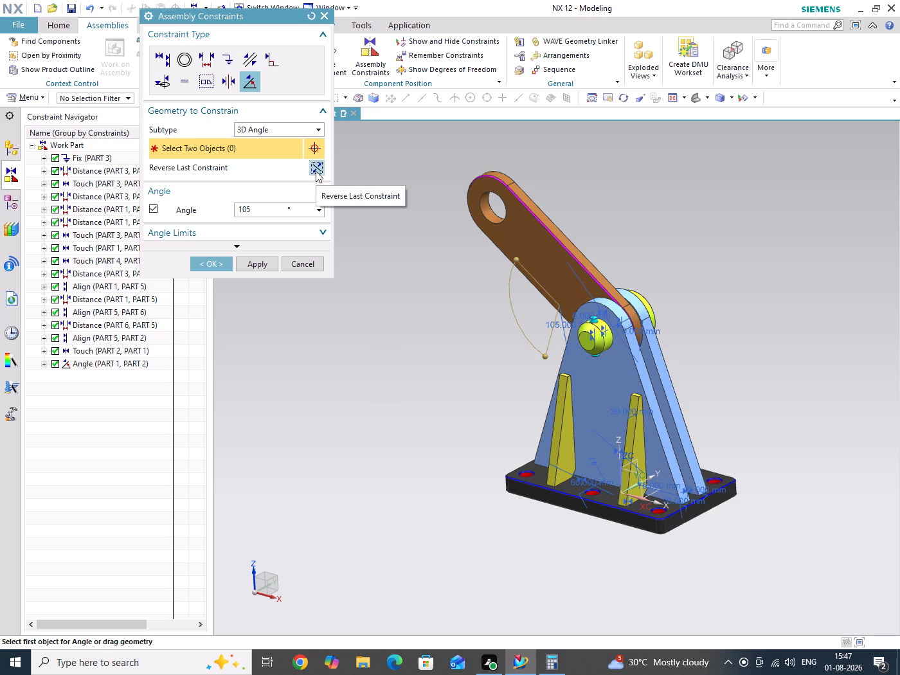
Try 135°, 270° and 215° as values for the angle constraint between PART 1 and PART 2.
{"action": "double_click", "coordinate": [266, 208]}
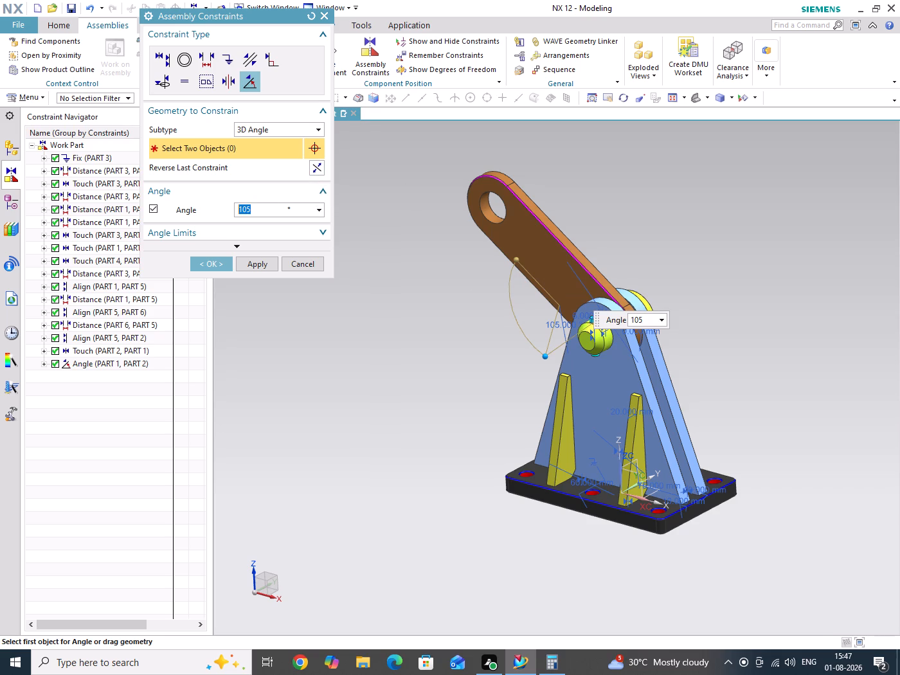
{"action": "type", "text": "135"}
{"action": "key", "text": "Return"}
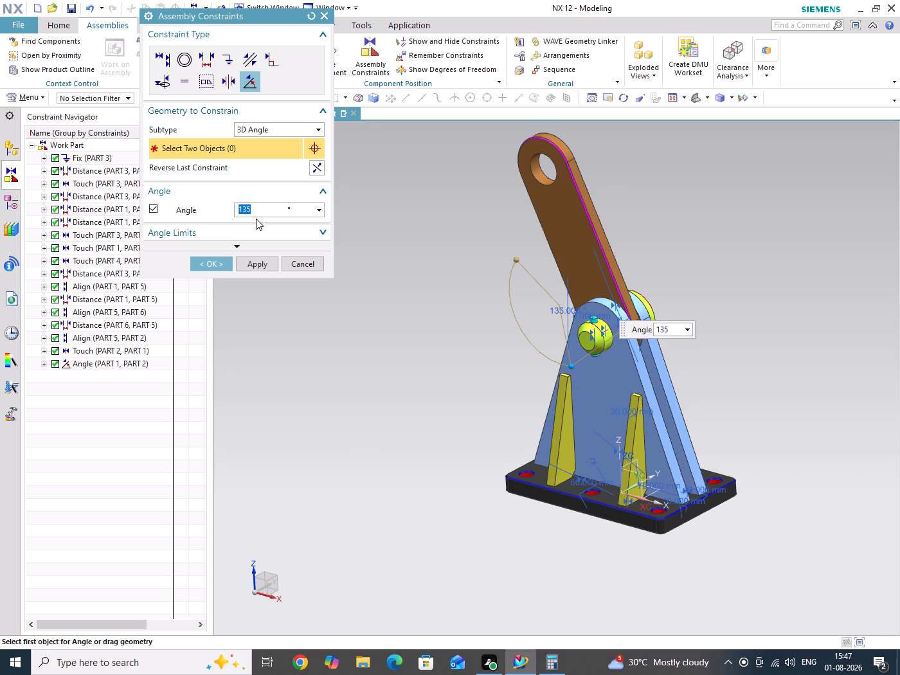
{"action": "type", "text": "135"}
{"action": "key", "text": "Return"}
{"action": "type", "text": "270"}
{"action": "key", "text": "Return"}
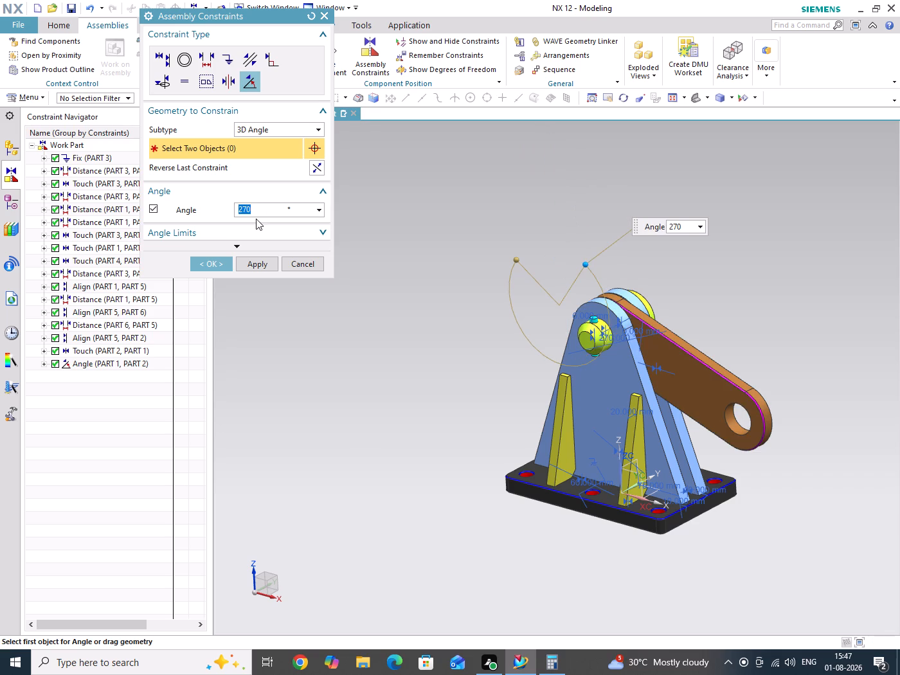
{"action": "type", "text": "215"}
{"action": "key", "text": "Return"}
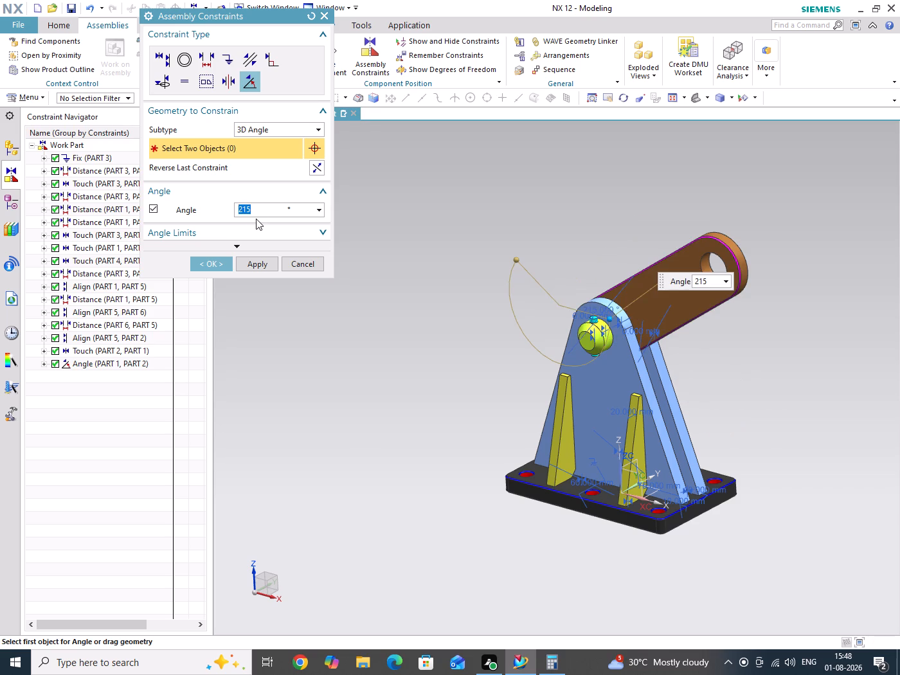
Set the angle constraint between PART 1 and PART 2 to 205°, judging the tilt from the front, and finish the constraints.
{"action": "left_click", "coordinate": [708, 102]}
{"action": "left_click", "coordinate": [719, 140]}
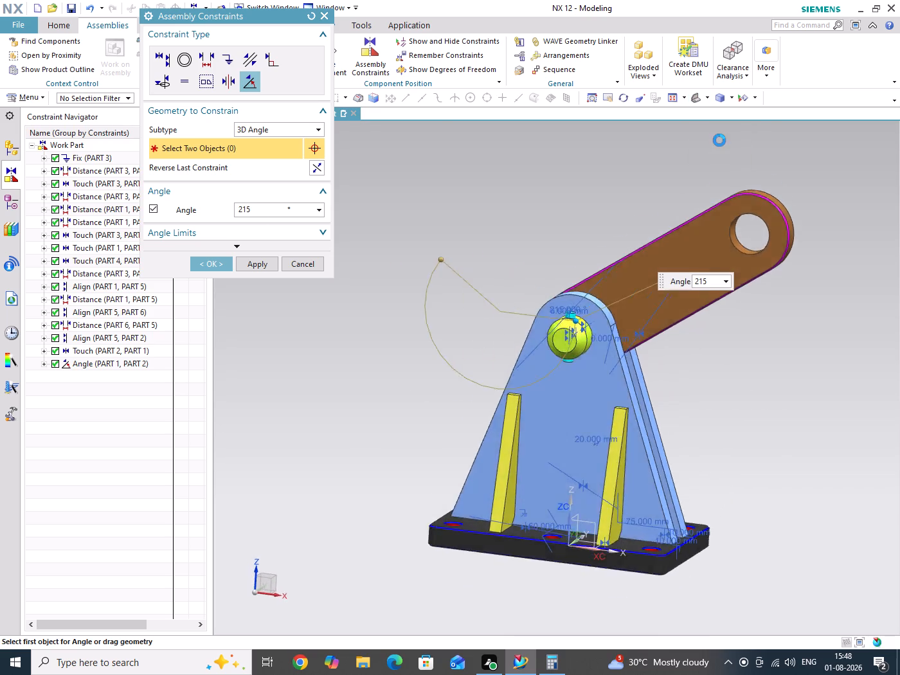
{"action": "scroll", "coordinate": [582, 327], "scroll_direction": "down", "scroll_amount": 3}
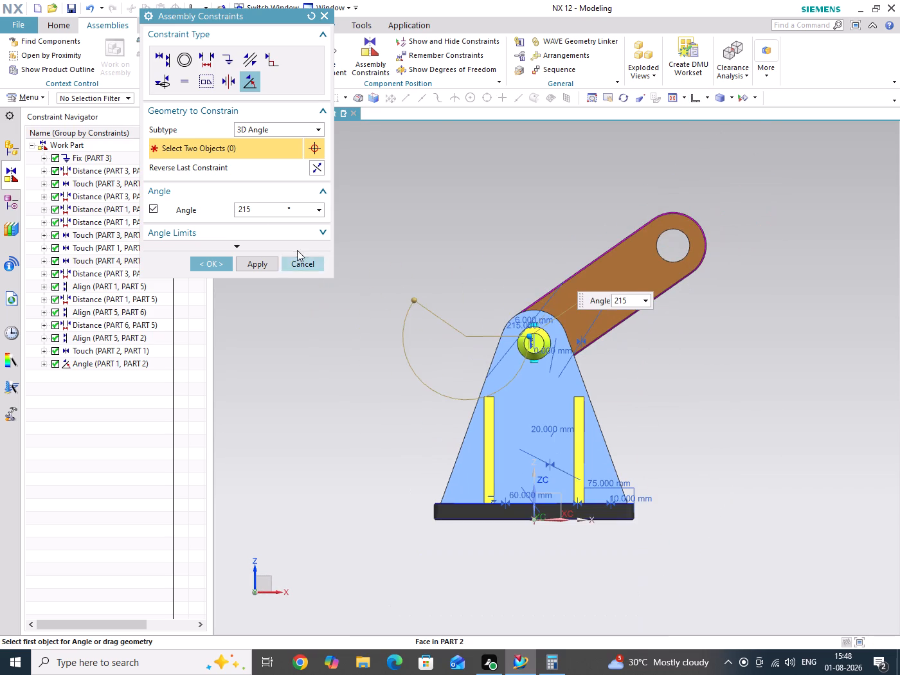
{"action": "left_click", "coordinate": [256, 214]}
{"action": "left_click", "coordinate": [256, 214]}
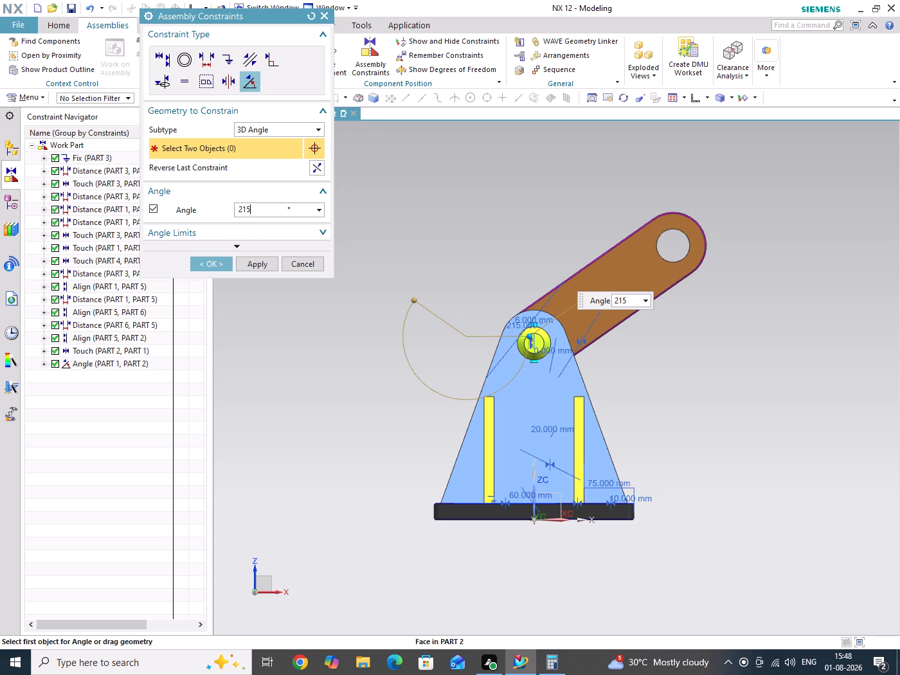
{"action": "left_click", "coordinate": [256, 214]}
{"action": "double_click", "coordinate": [262, 206]}
{"action": "type", "text": "205"}
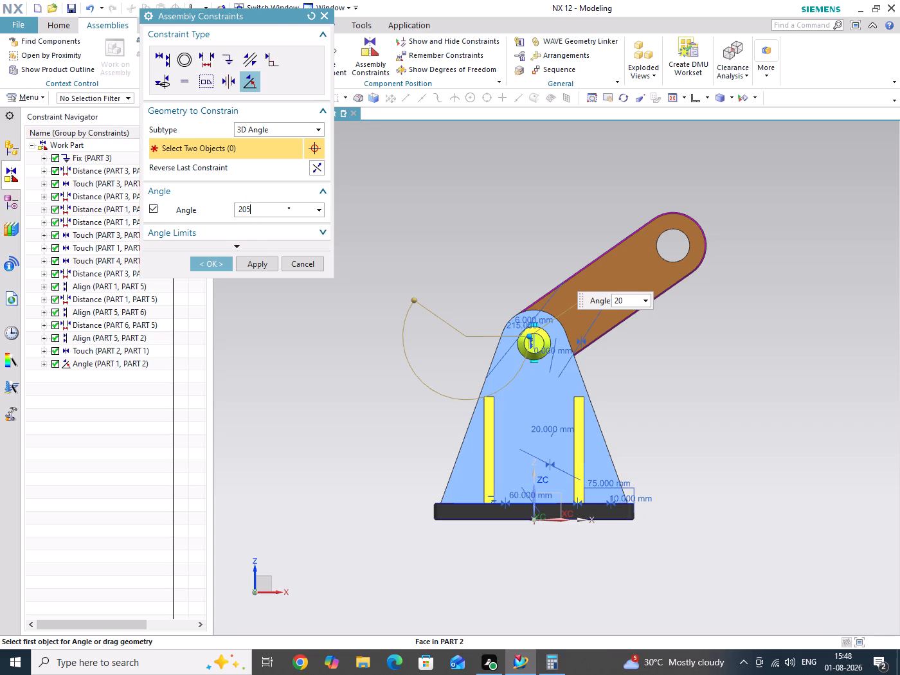
{"action": "key", "text": "Return"}
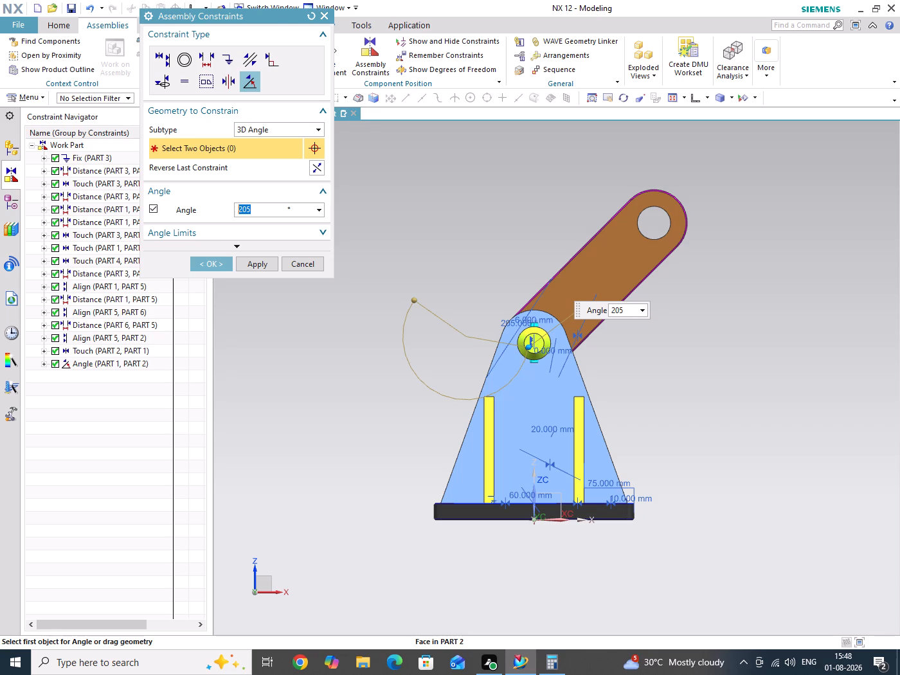
{"action": "left_click", "coordinate": [204, 267]}
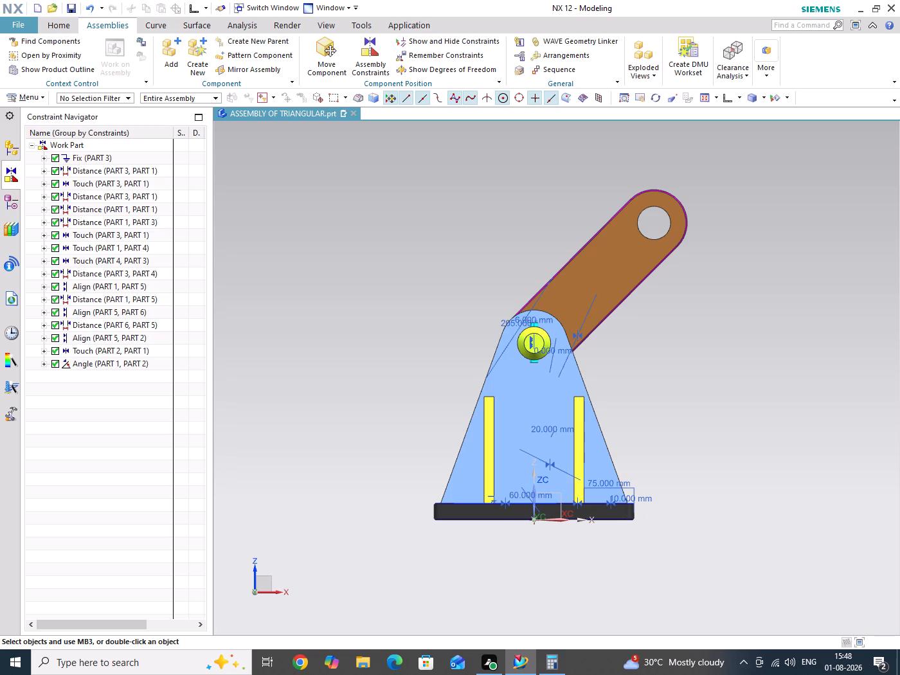
Save the ASSEMBLY OF TRIANGULAR part file with the model shown in isometric view.
{"action": "key", "text": "End"}
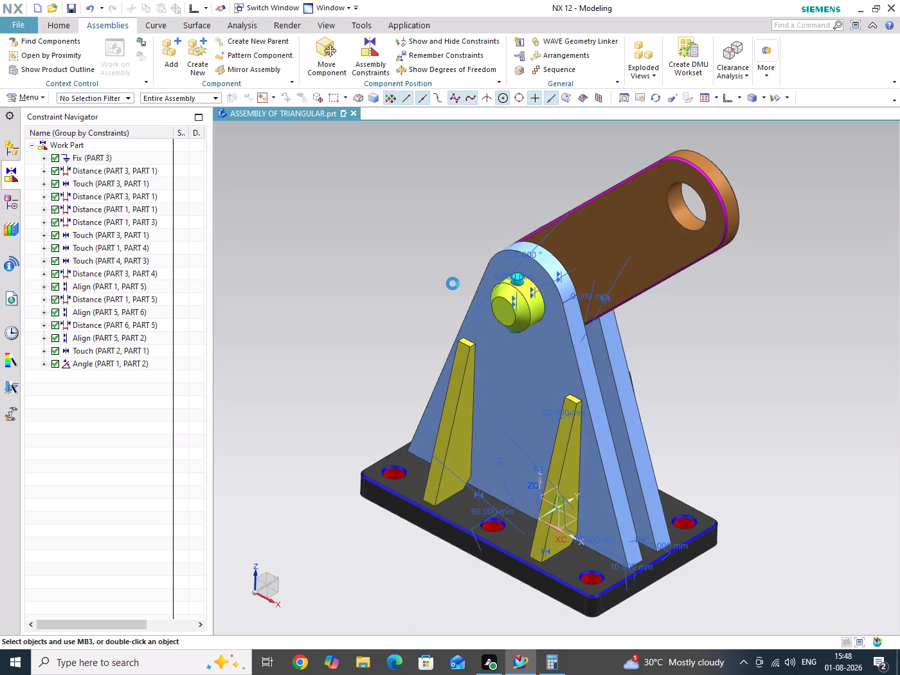
{"action": "left_click_drag", "start_coordinate": [351, 234], "coordinate": [375, 318]}
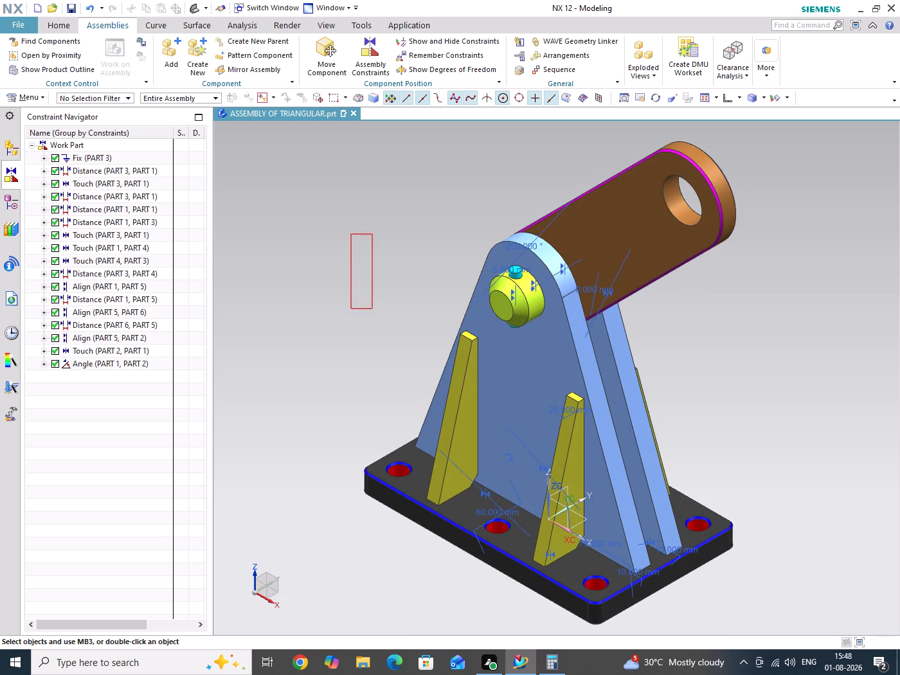
{"action": "left_click_drag", "start_coordinate": [375, 318], "coordinate": [381, 337]}
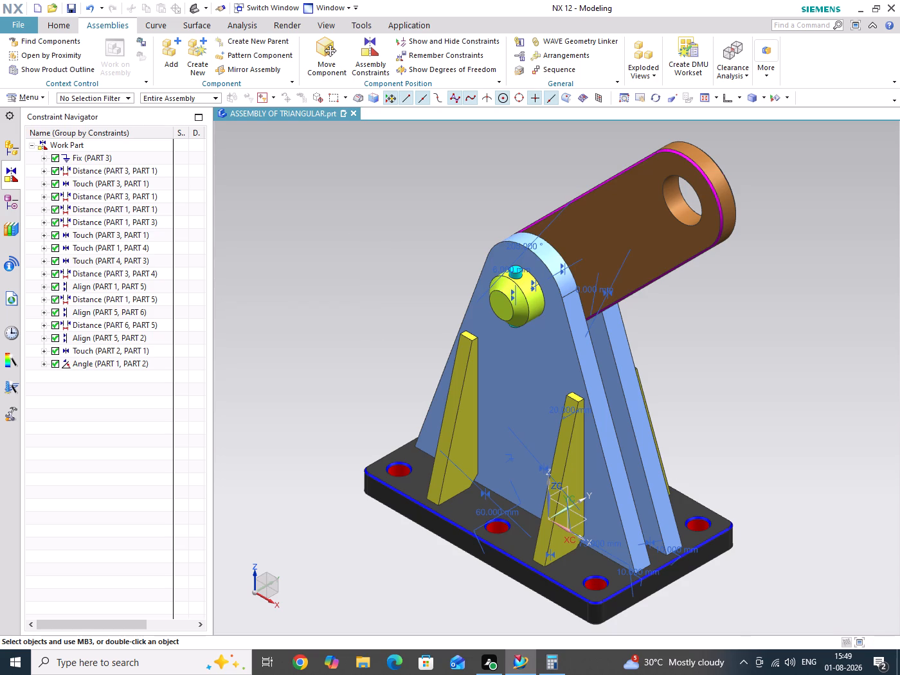
{"action": "key", "text": "ctrl+s"}
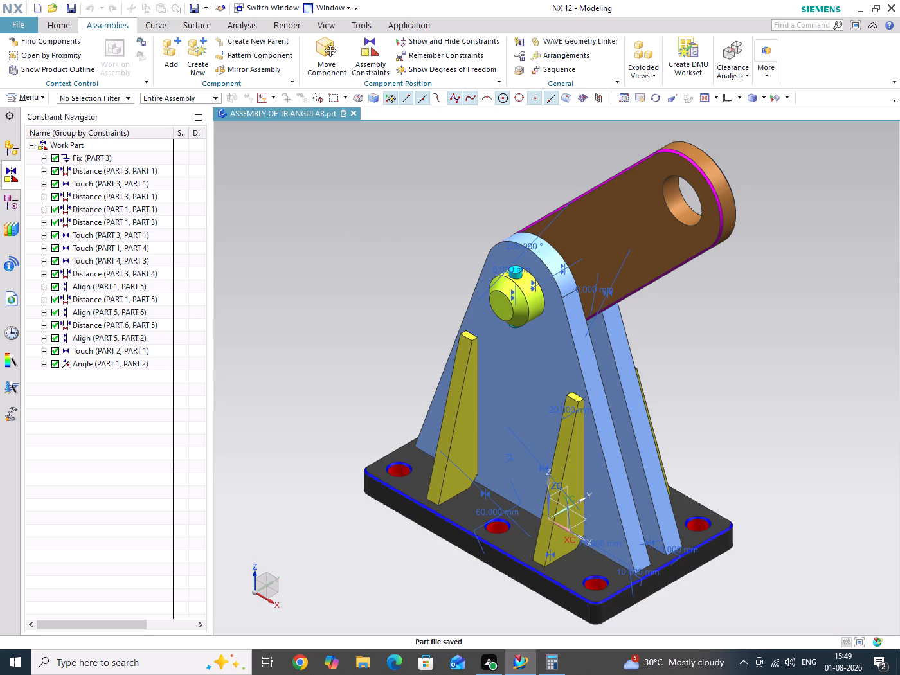
Examine the assembled bracket from different sides and review its component tree, model history and list of constraints.
{"action": "scroll", "coordinate": [384, 337], "scroll_direction": "down", "scroll_amount": 1}
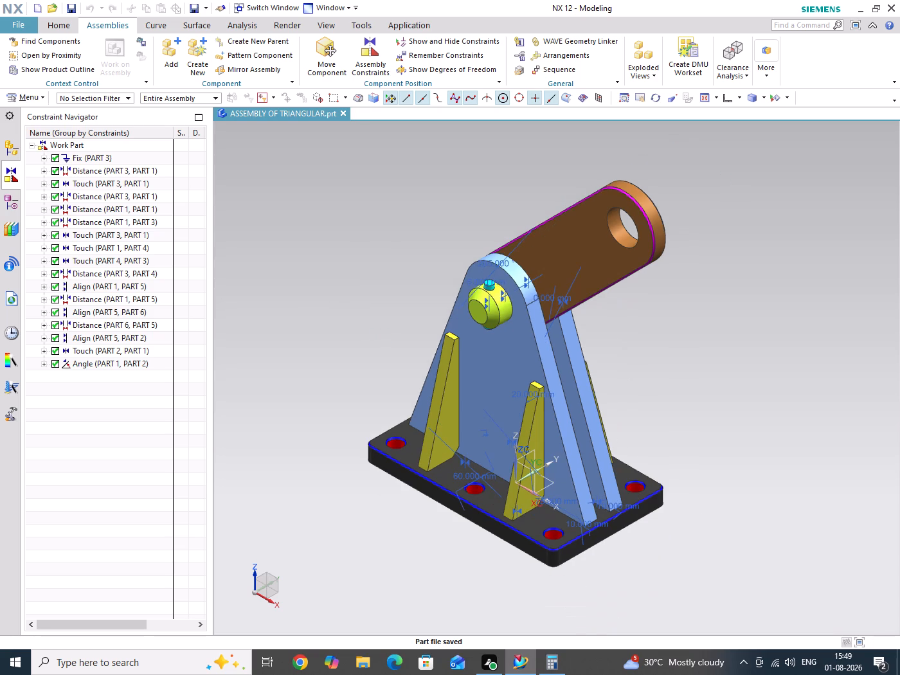
{"action": "scroll", "coordinate": [733, 453], "scroll_direction": "down", "scroll_amount": 2}
{"action": "middle_click_drag", "start_coordinate": [717, 454], "coordinate": [661, 495]}
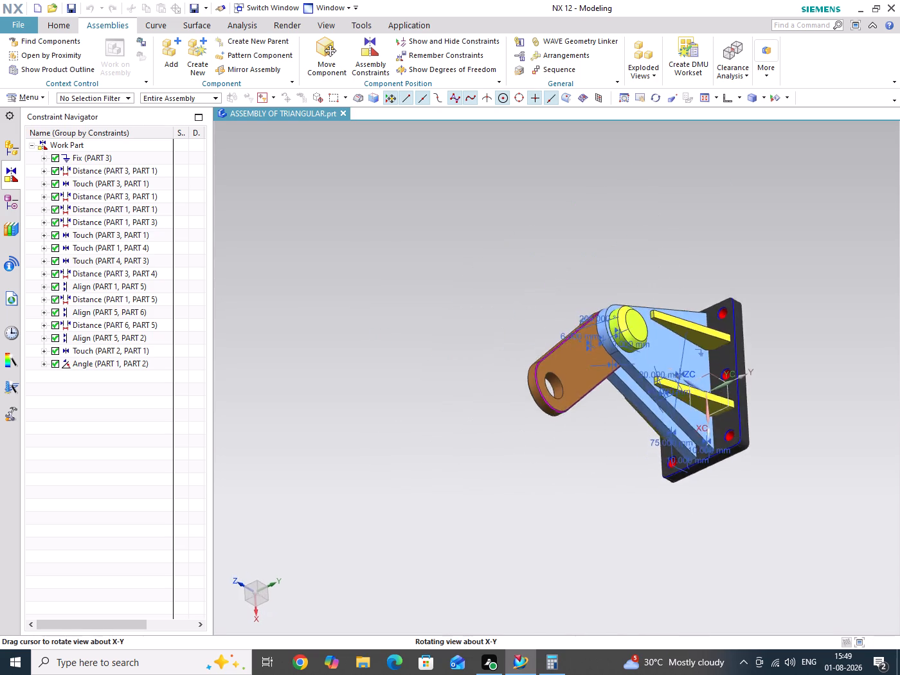
{"action": "middle_click_drag", "start_coordinate": [661, 495], "coordinate": [722, 460]}
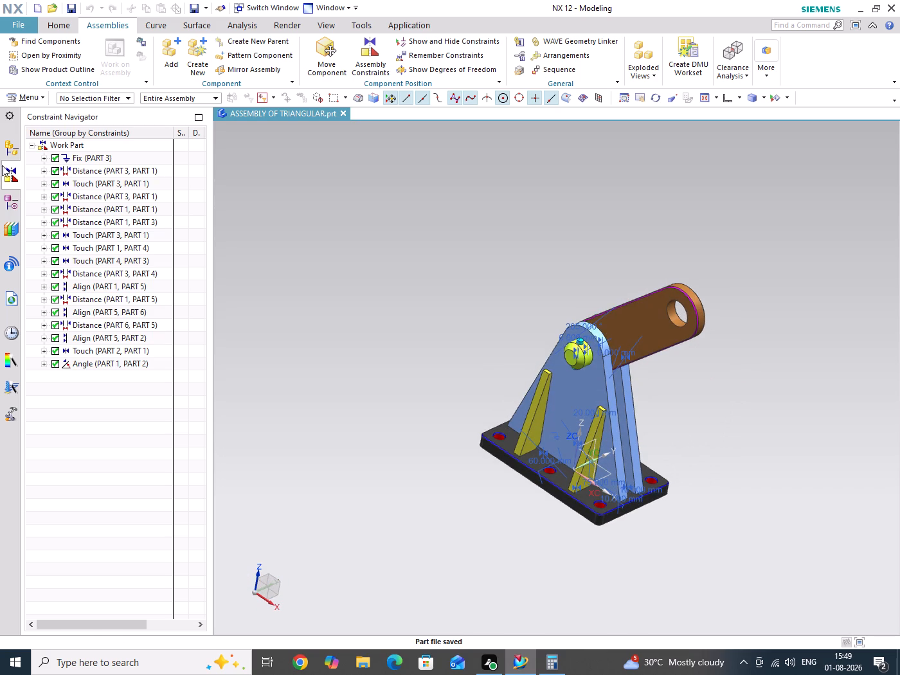
{"action": "left_click", "coordinate": [8, 157]}
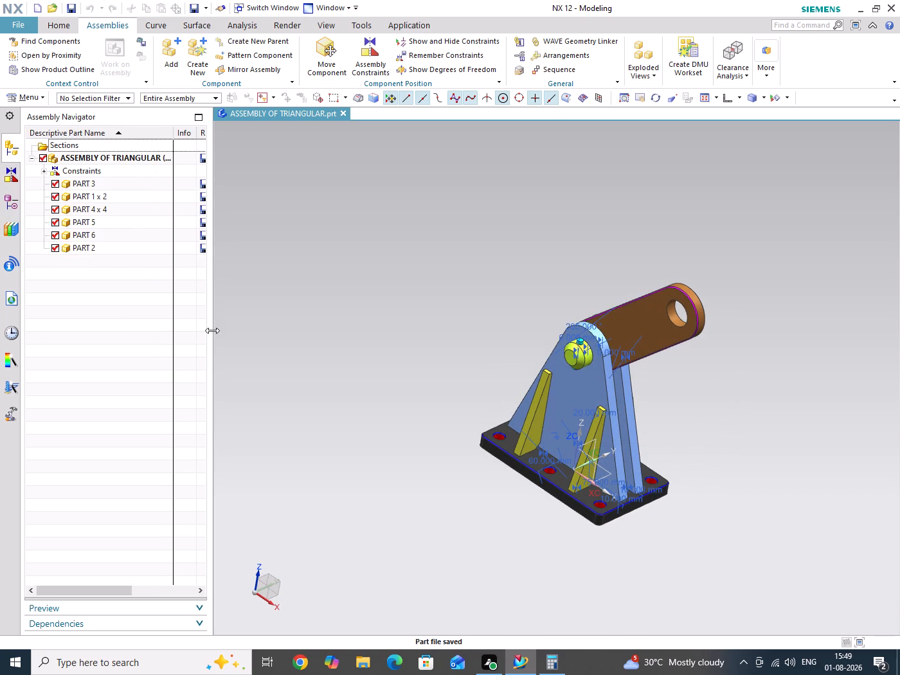
{"action": "left_click_drag", "start_coordinate": [212, 330], "coordinate": [260, 330]}
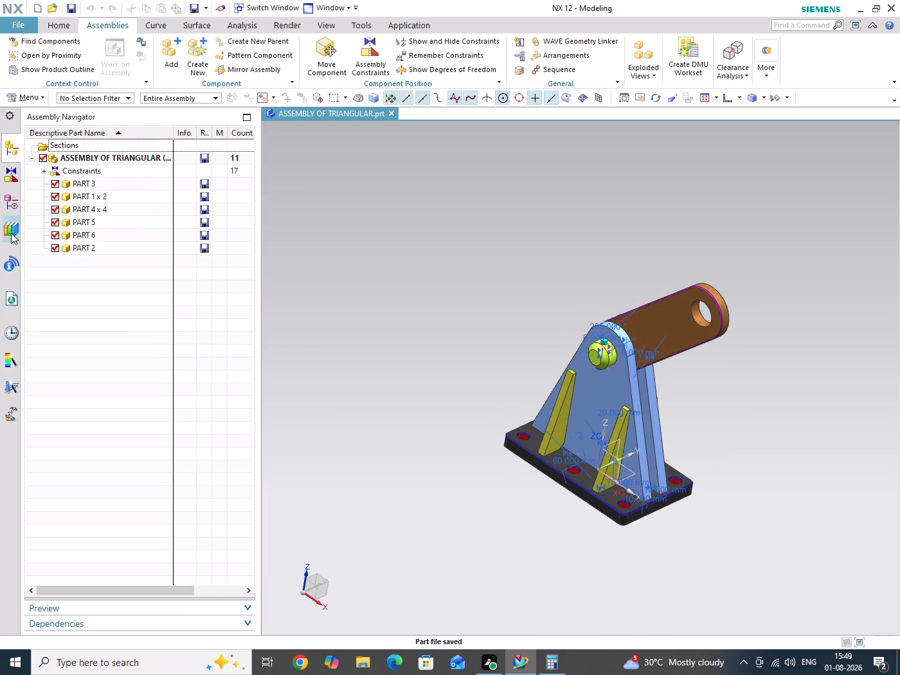
{"action": "left_click", "coordinate": [8, 210]}
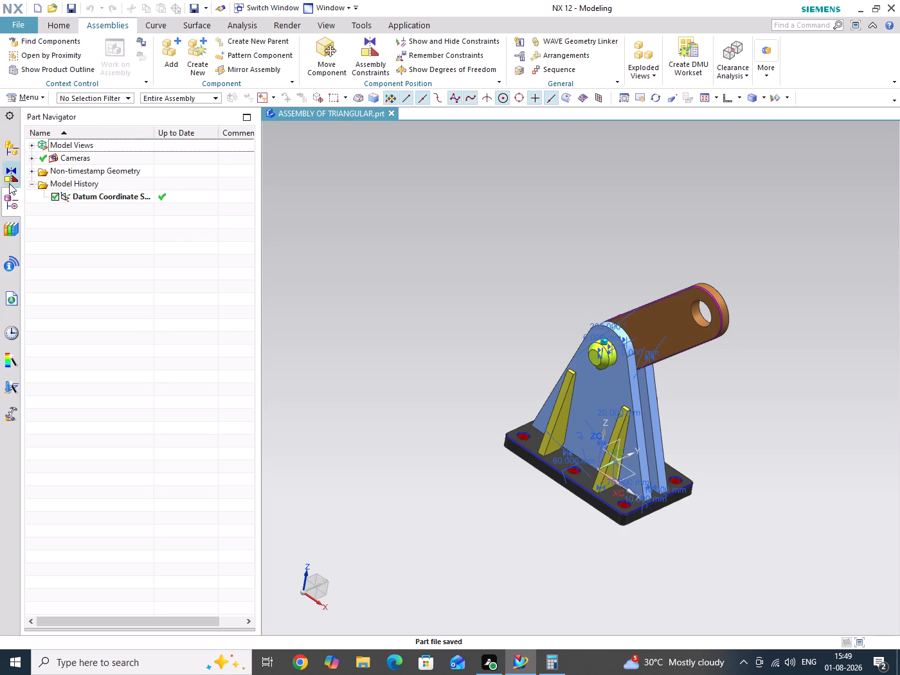
{"action": "left_click", "coordinate": [9, 179]}
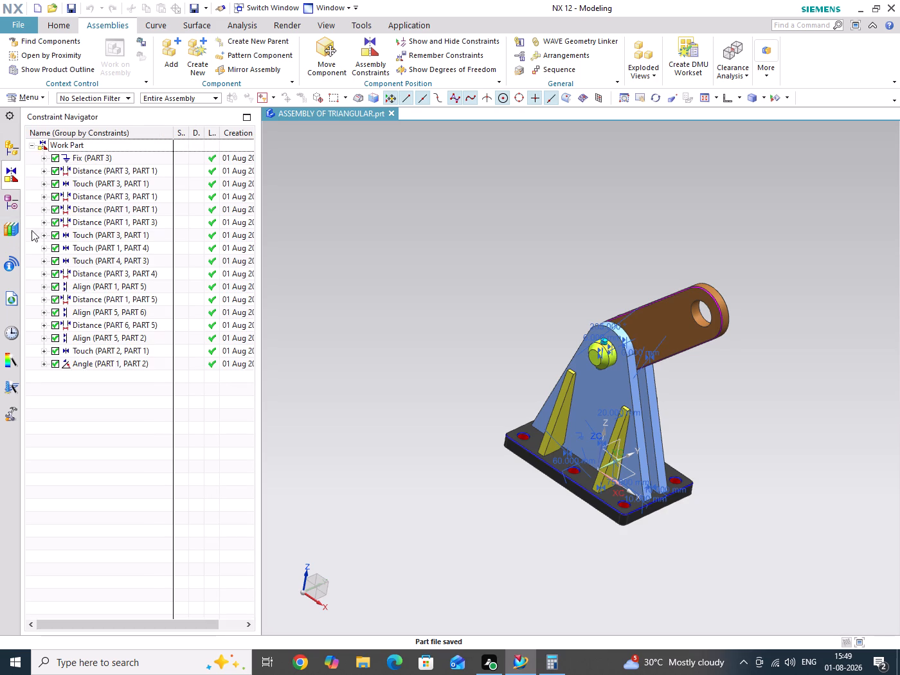
{"action": "left_click", "coordinate": [8, 307]}
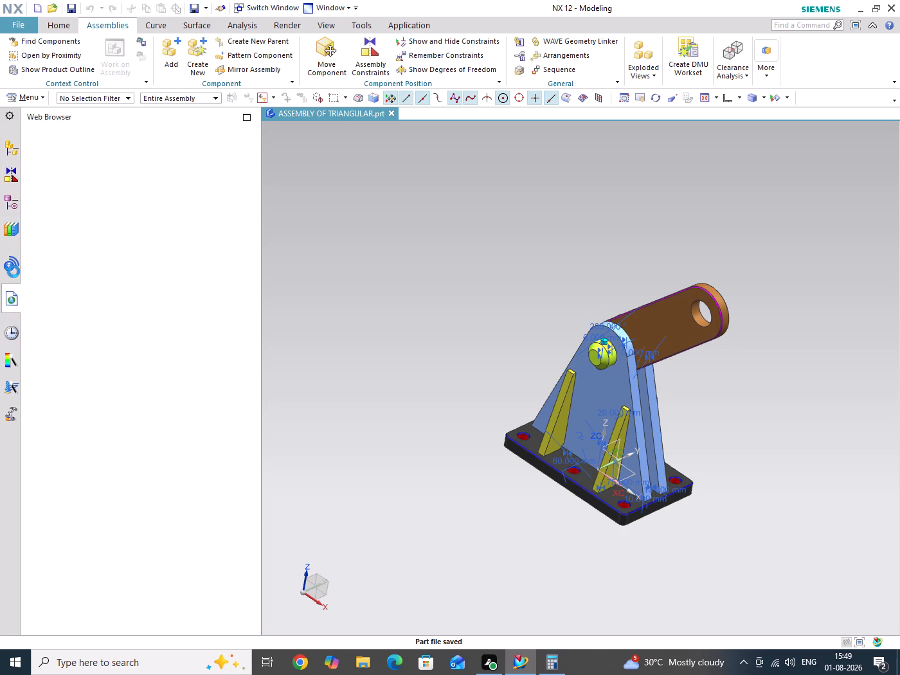
{"action": "left_click", "coordinate": [10, 175]}
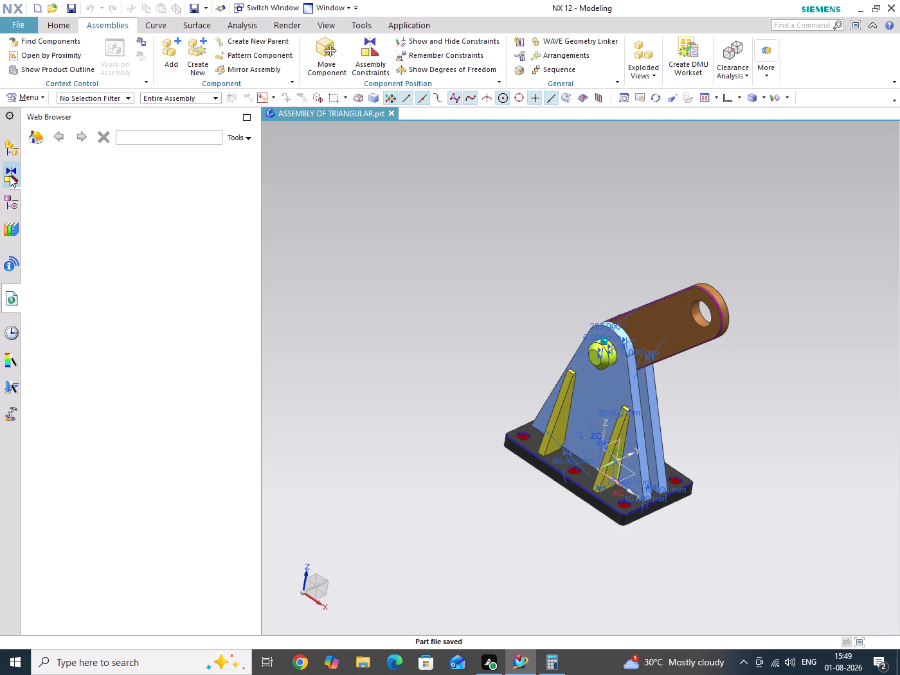
Review the assembly's list of constraints and its component tree.
{"action": "left_click_drag", "start_coordinate": [408, 252], "coordinate": [467, 403]}
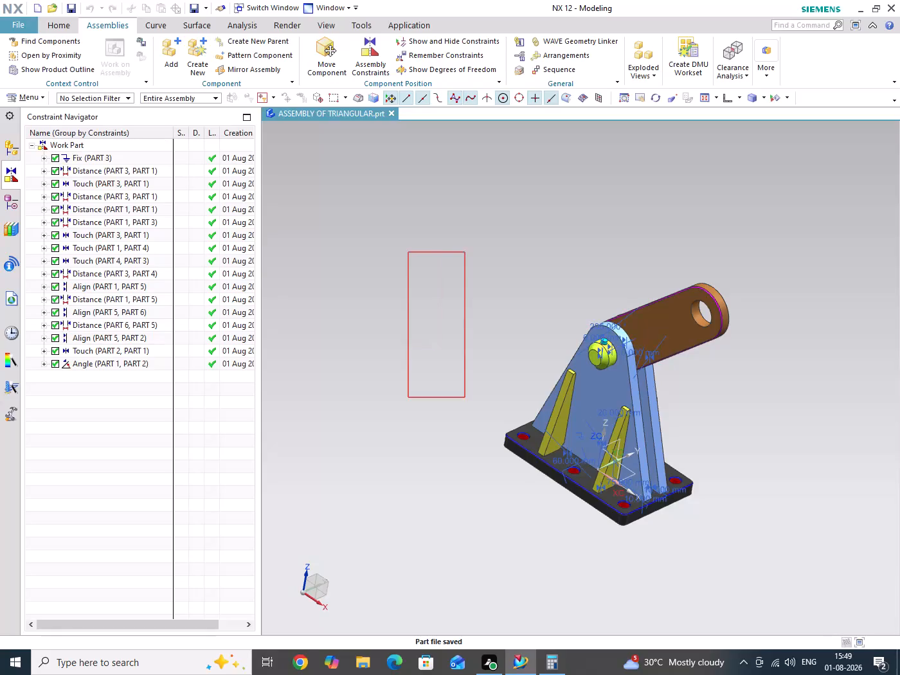
{"action": "left_click", "coordinate": [14, 156]}
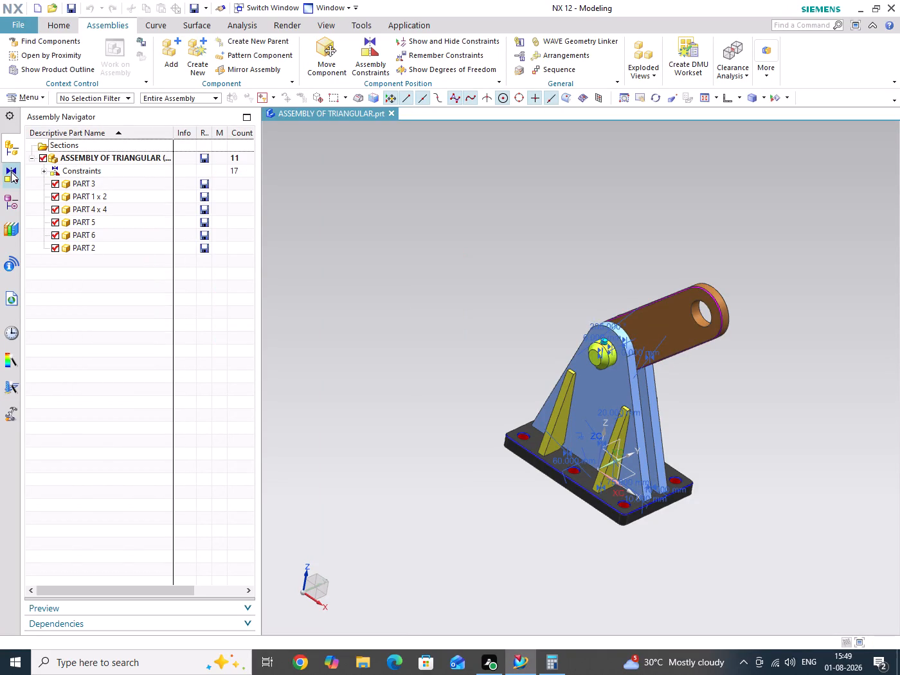
{"action": "left_click_drag", "start_coordinate": [260, 250], "coordinate": [343, 253]}
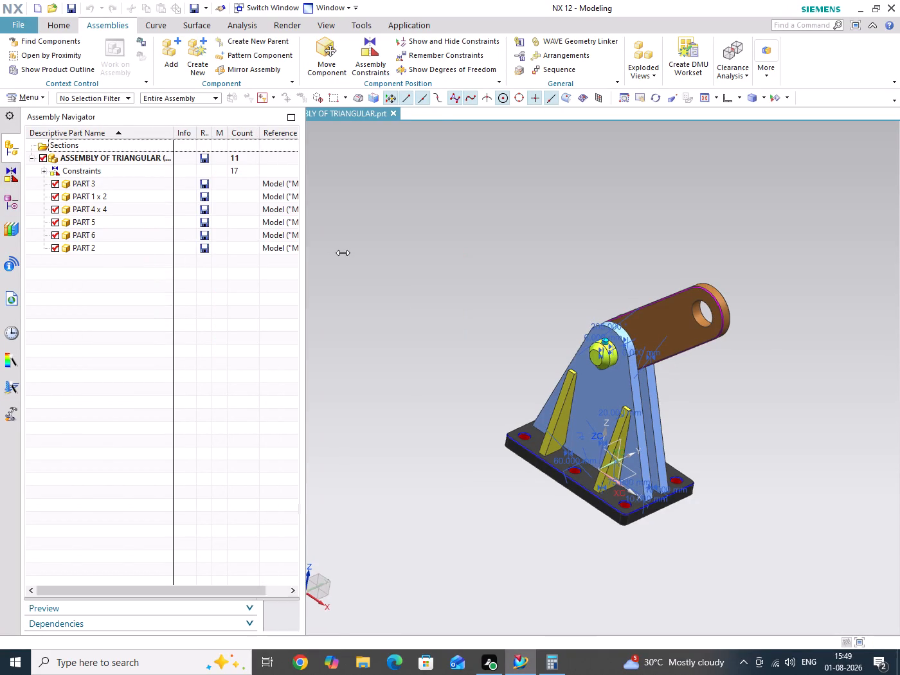
{"action": "left_click_drag", "start_coordinate": [343, 253], "coordinate": [251, 271]}
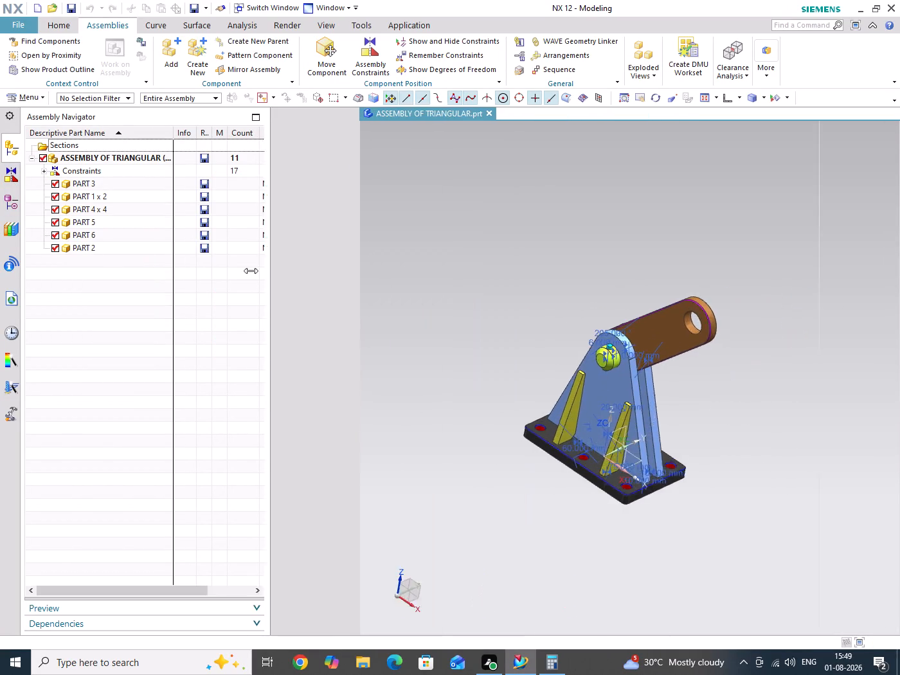
{"action": "left_click_drag", "start_coordinate": [251, 271], "coordinate": [190, 276]}
{"action": "left_click_drag", "start_coordinate": [303, 242], "coordinate": [327, 306]}
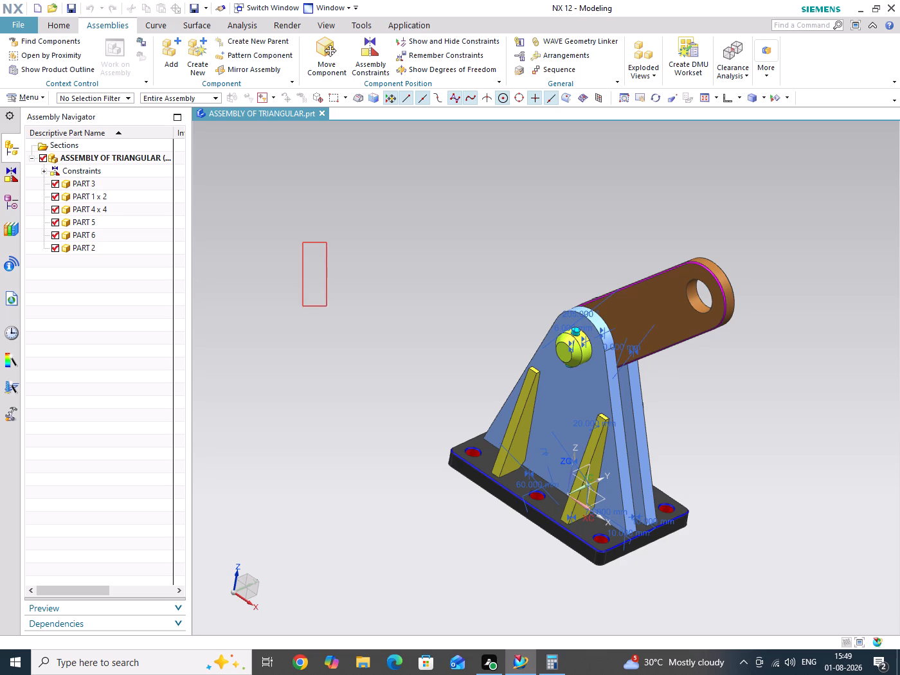
Hide all assembly constraints in the isometric view using Show and Hide.
{"action": "key", "text": "End"}
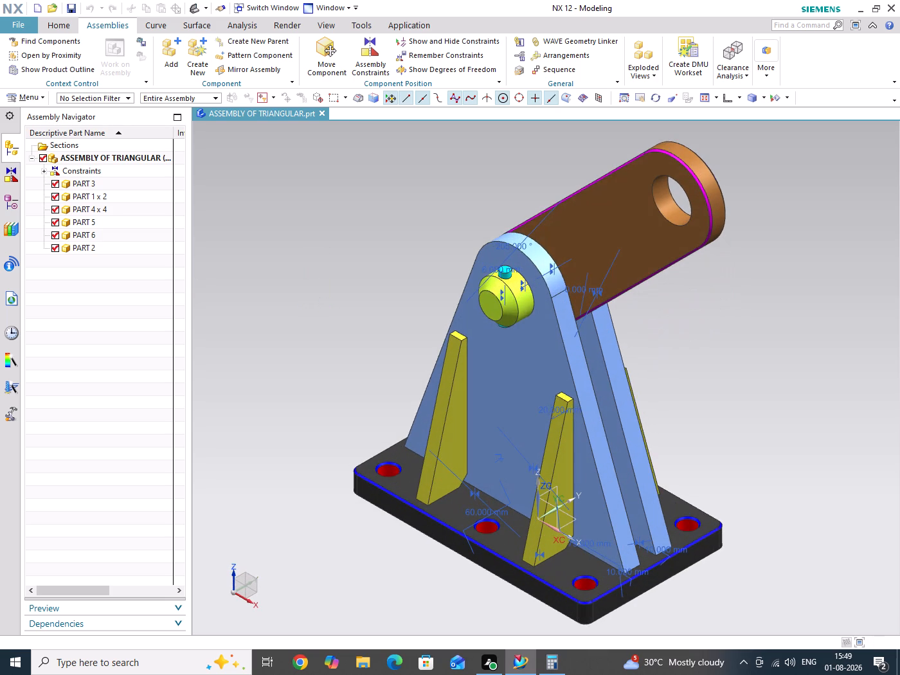
{"action": "key", "text": "ctrl+w"}
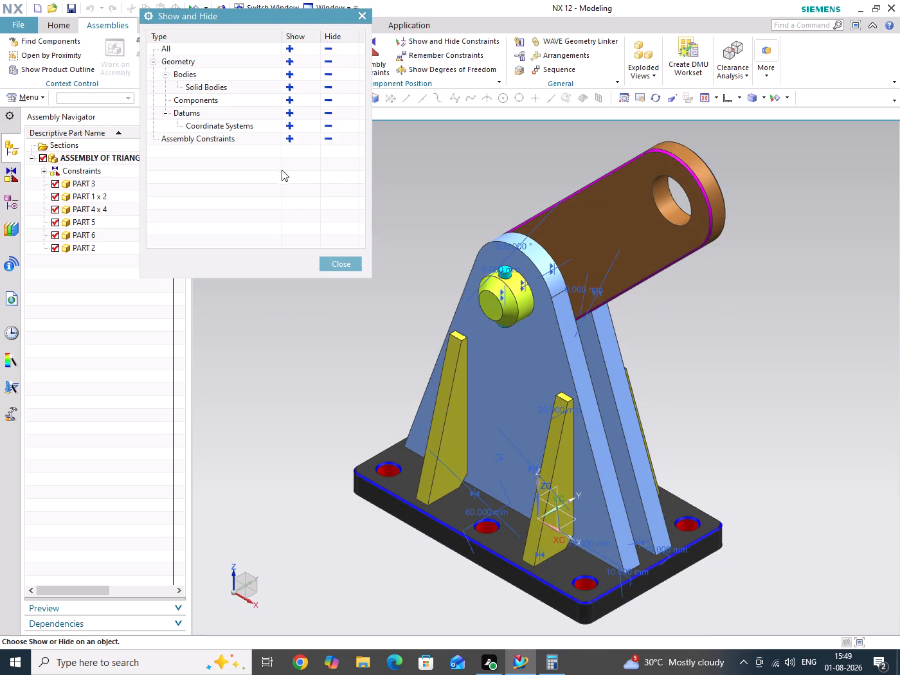
{"action": "left_click", "coordinate": [327, 141]}
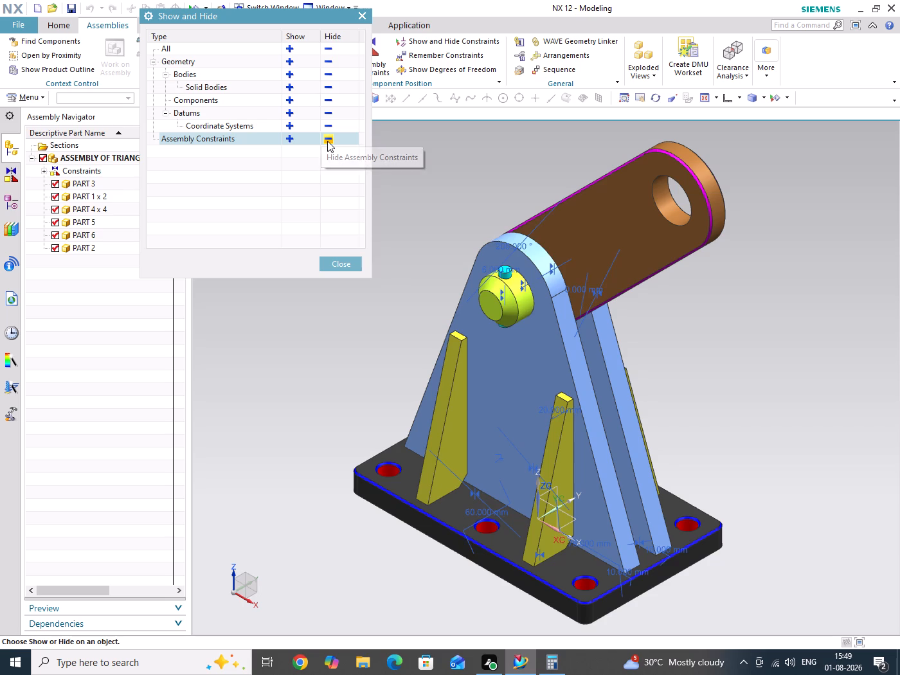
{"action": "left_click", "coordinate": [341, 265]}
{"action": "left_click_drag", "start_coordinate": [341, 265], "coordinate": [361, 363]}
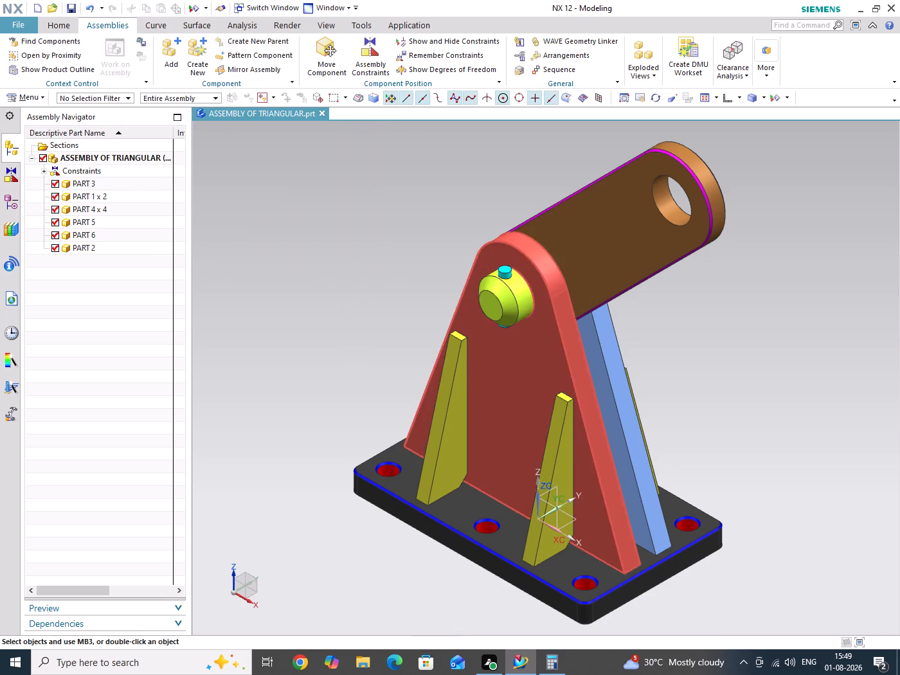
Examine the constraint list and the expanded component tree, including the constraints and reference sets of PART 1 to PART 6.
{"action": "left_click", "coordinate": [566, 507]}
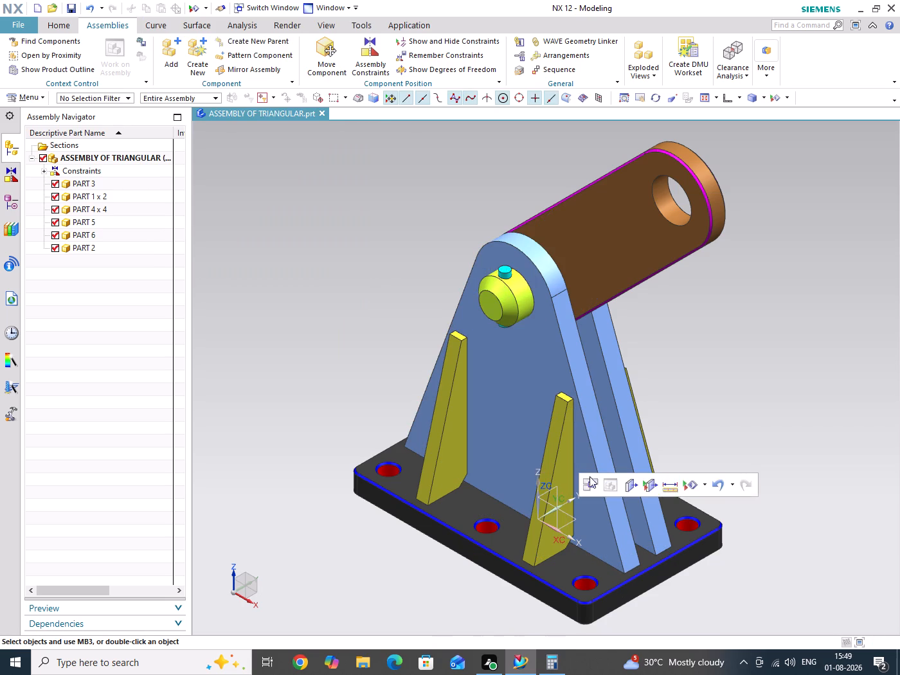
{"action": "left_click_drag", "start_coordinate": [330, 290], "coordinate": [366, 388]}
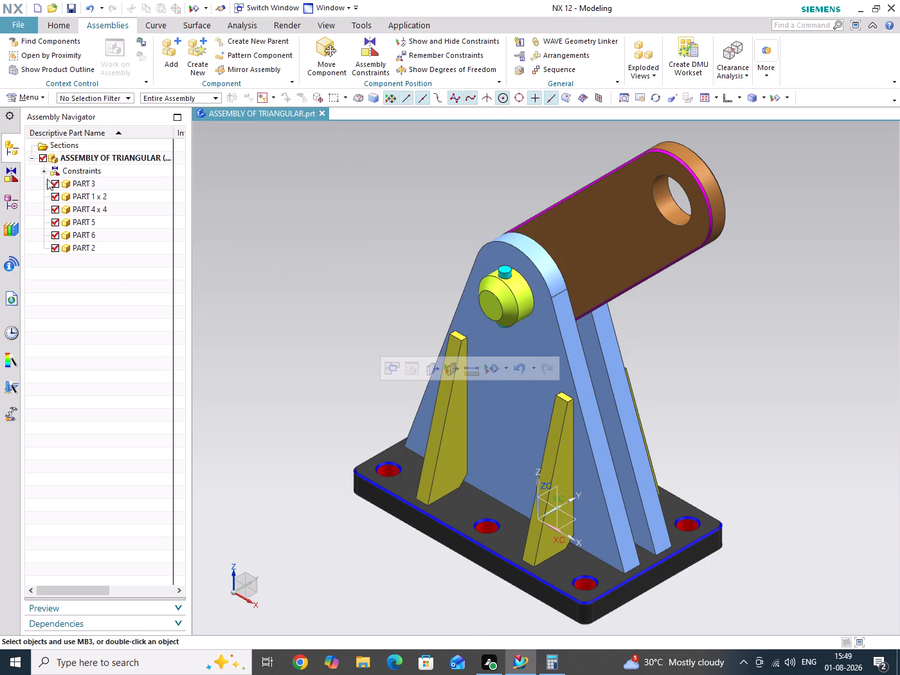
{"action": "left_click", "coordinate": [6, 174]}
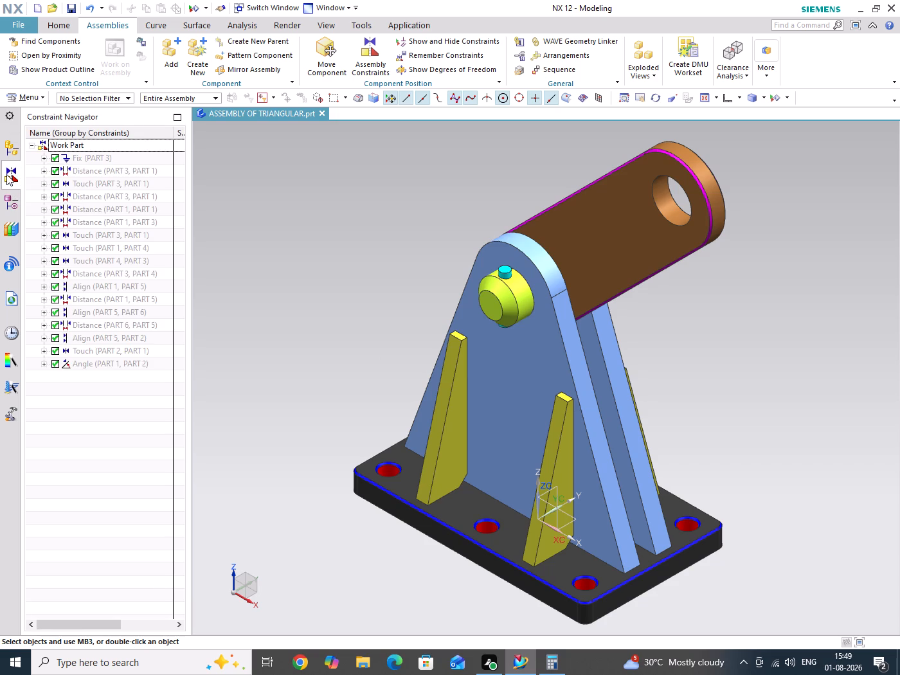
{"action": "left_click_drag", "start_coordinate": [246, 249], "coordinate": [273, 323]}
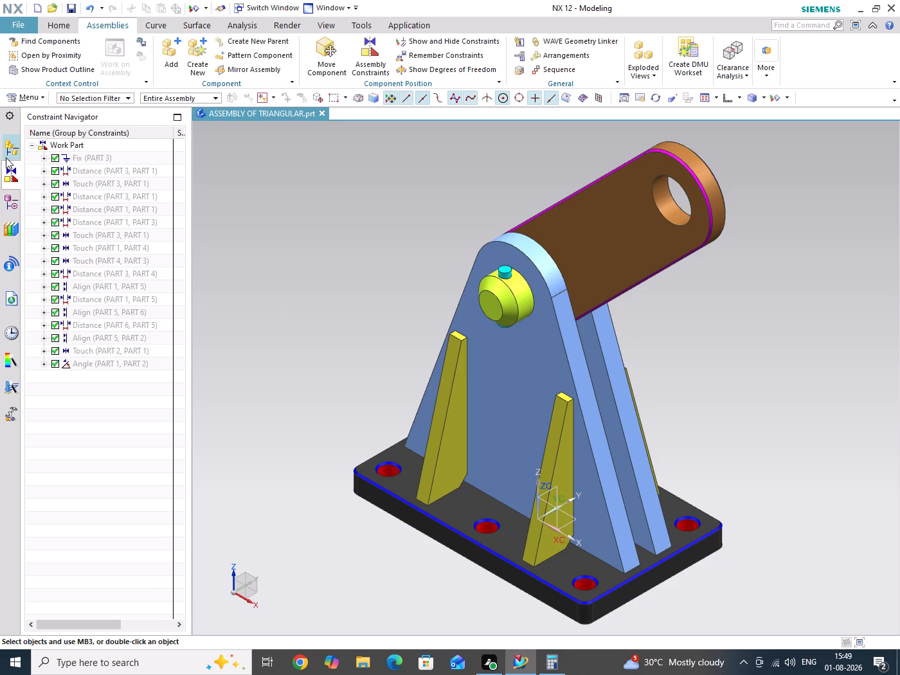
{"action": "left_click", "coordinate": [5, 152]}
{"action": "left_click_drag", "start_coordinate": [269, 262], "coordinate": [302, 320]}
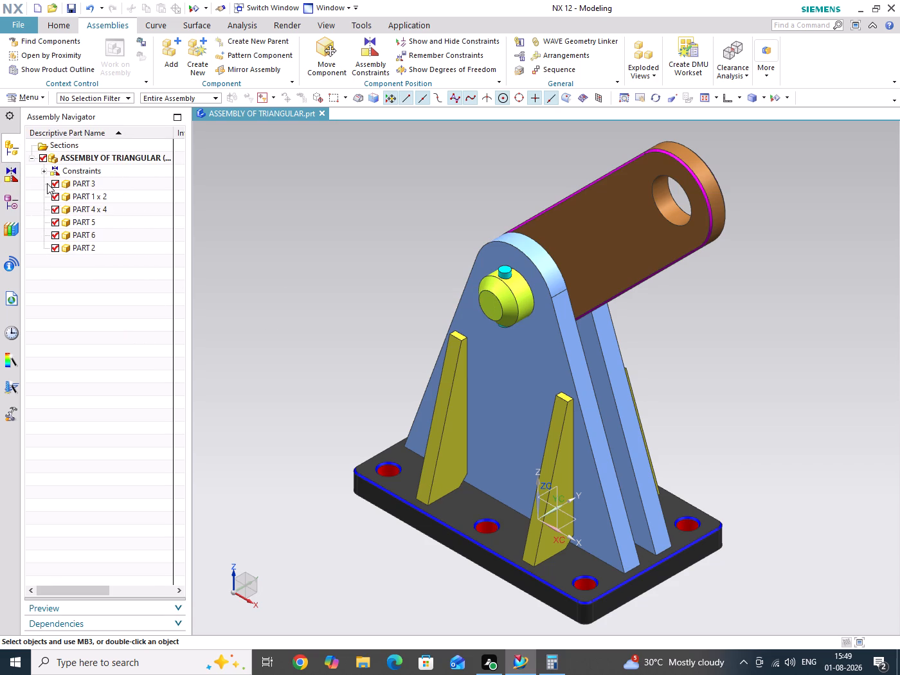
{"action": "left_click", "coordinate": [45, 174]}
{"action": "left_click_drag", "start_coordinate": [192, 308], "coordinate": [208, 308]}
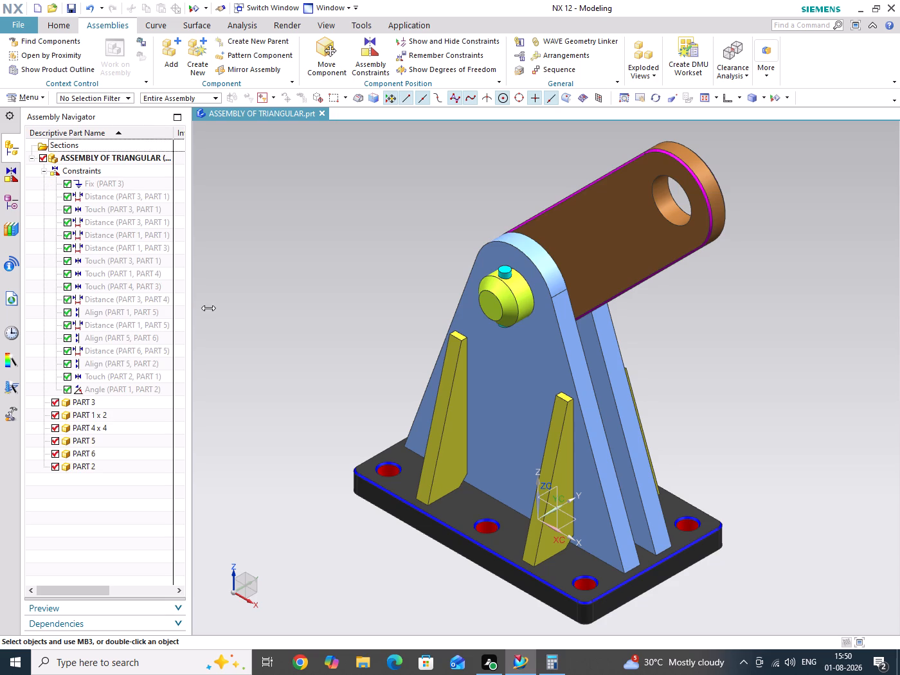
{"action": "left_click_drag", "start_coordinate": [208, 308], "coordinate": [367, 300]}
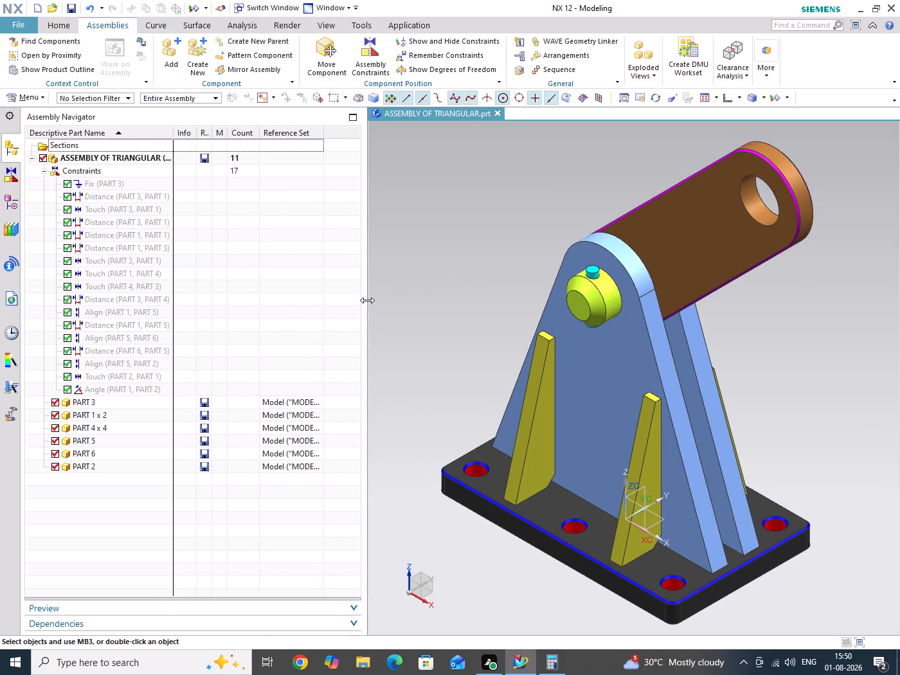
{"action": "left_click_drag", "start_coordinate": [367, 300], "coordinate": [335, 318]}
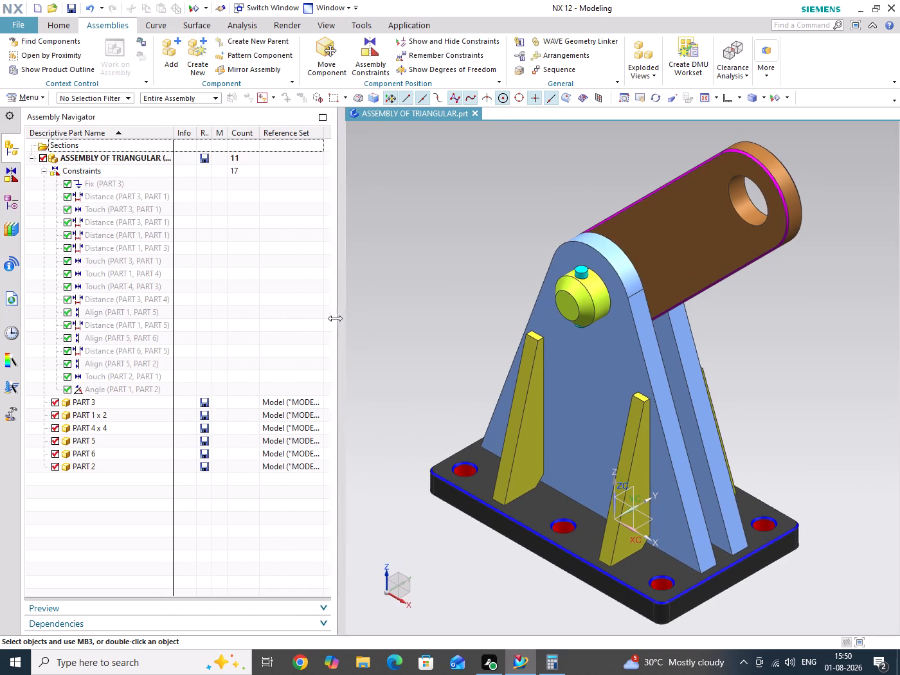
{"action": "left_click_drag", "start_coordinate": [335, 318], "coordinate": [230, 343]}
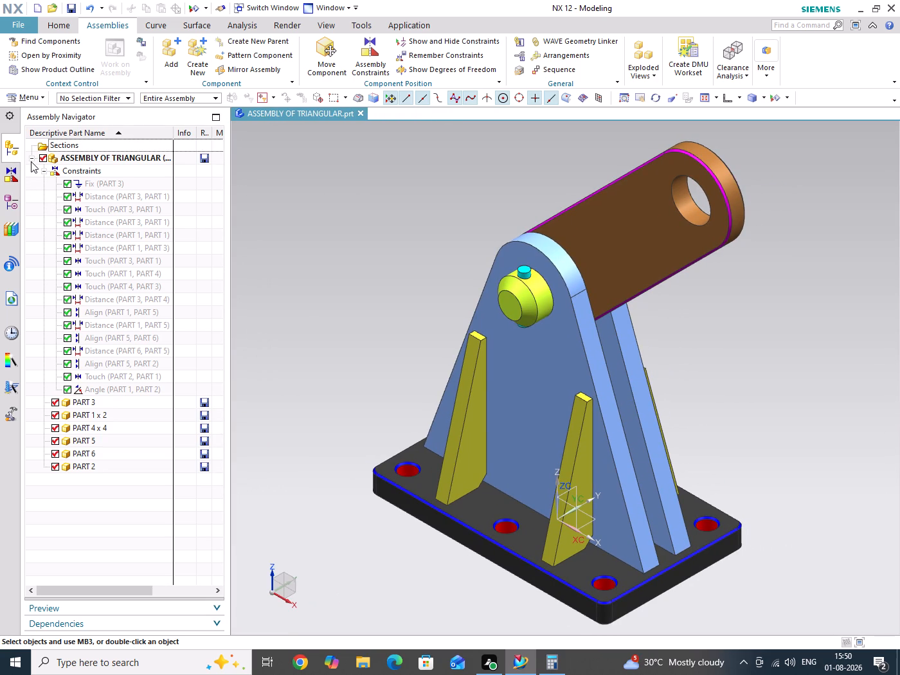
{"action": "left_click", "coordinate": [31, 161]}
{"action": "left_click", "coordinate": [15, 178]}
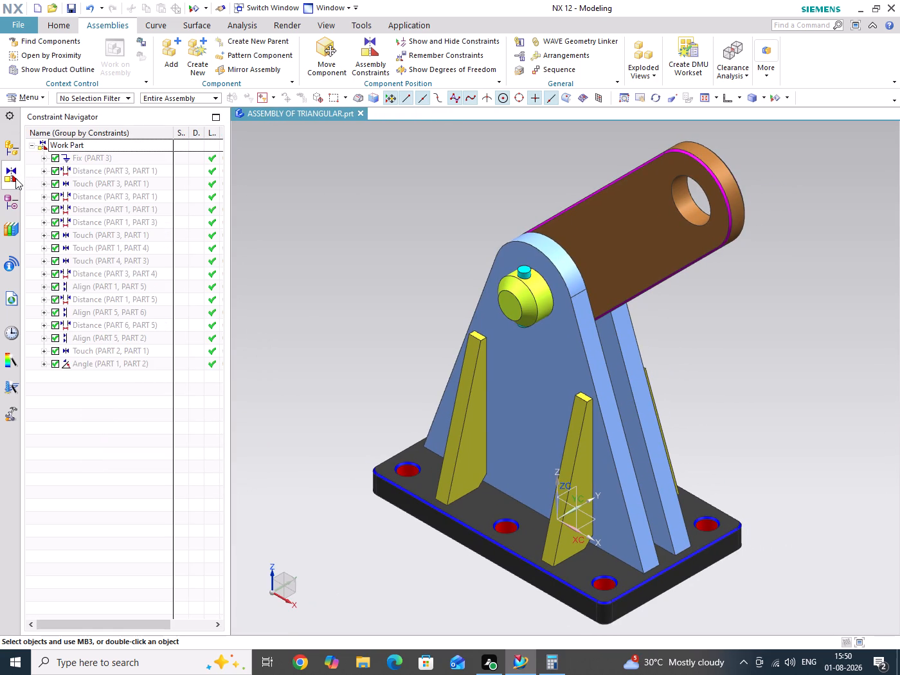
{"action": "left_click", "coordinate": [15, 178]}
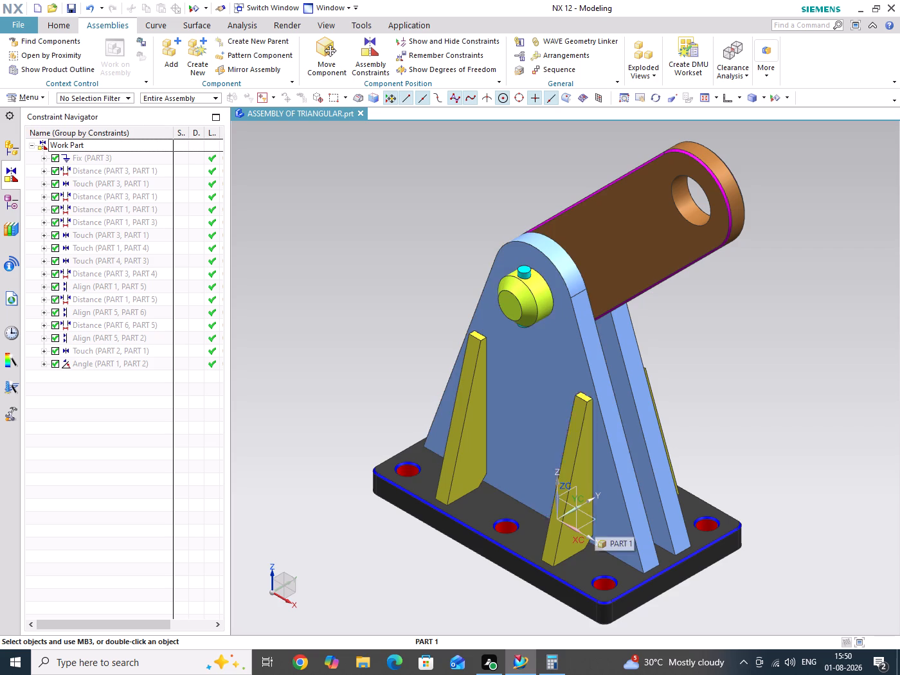
Inspect the coordinate system near the base of the bracket and hide all datum coordinate systems using Show and Hide.
{"action": "left_click", "coordinate": [590, 520]}
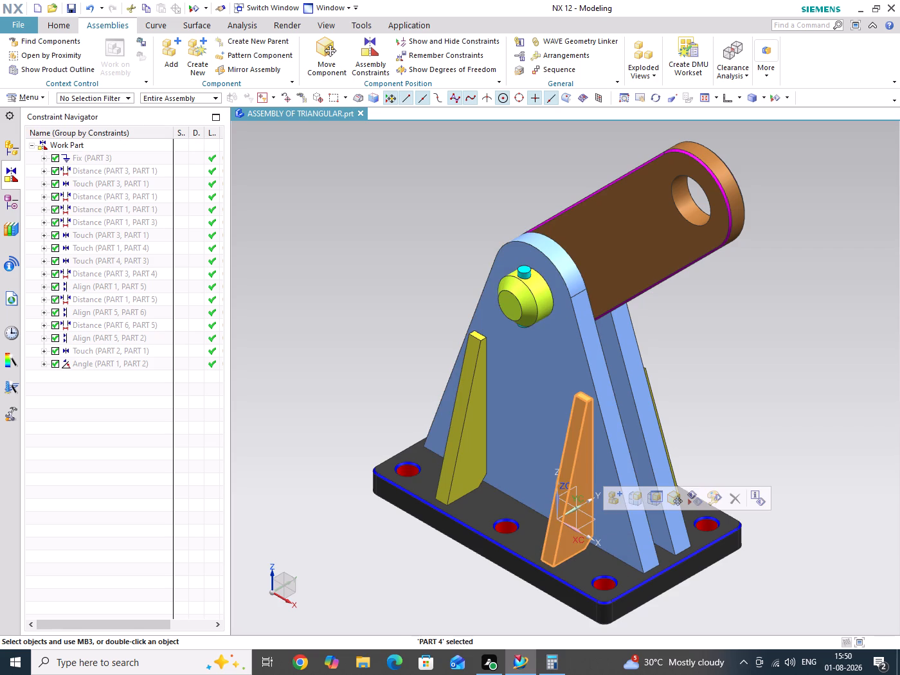
{"action": "left_click", "coordinate": [738, 414]}
{"action": "middle_click_drag", "start_coordinate": [699, 435], "coordinate": [716, 480]}
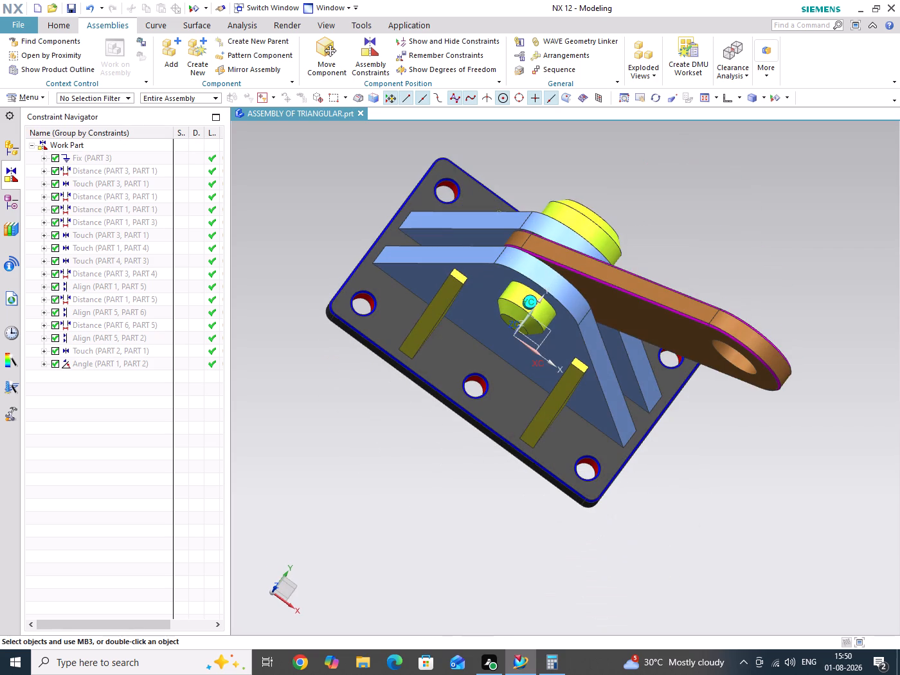
{"action": "middle_click_drag", "start_coordinate": [523, 403], "coordinate": [518, 400]}
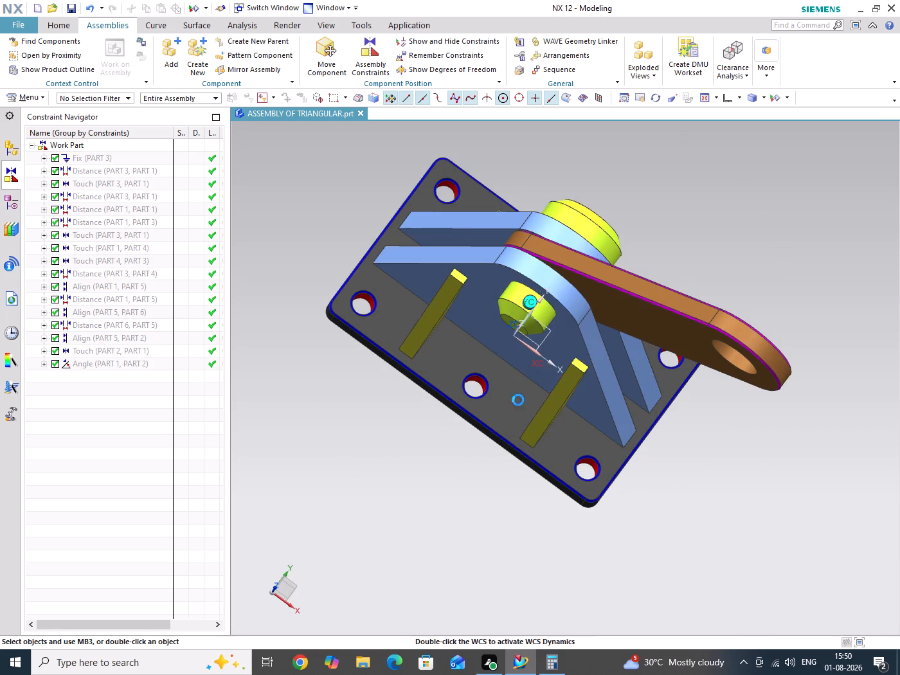
{"action": "middle_click_drag", "start_coordinate": [518, 400], "coordinate": [505, 372]}
{"action": "scroll", "coordinate": [506, 330], "scroll_direction": "up", "scroll_amount": 2}
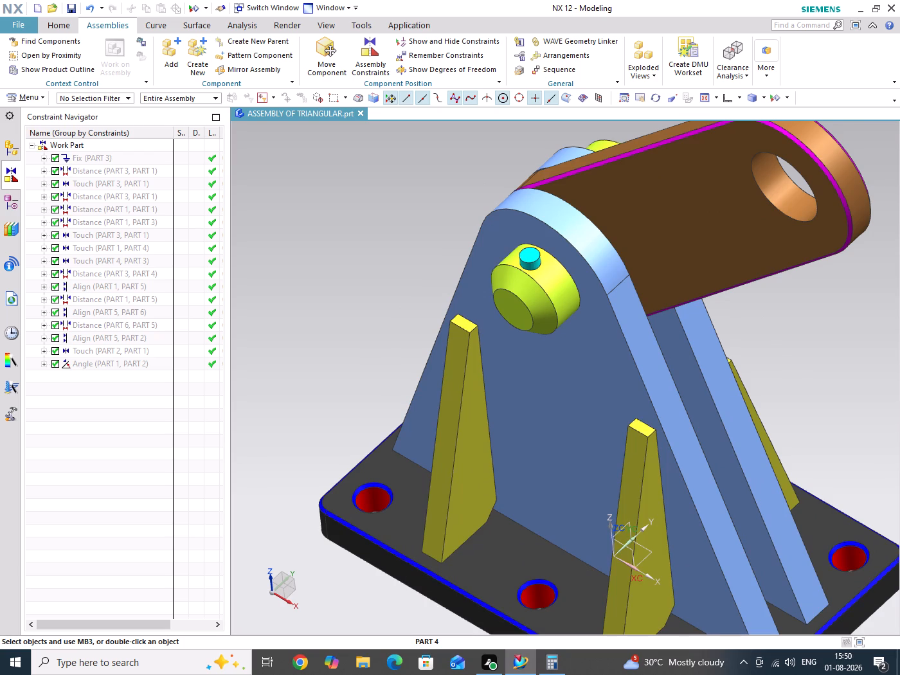
{"action": "key", "text": "ctrl+w"}
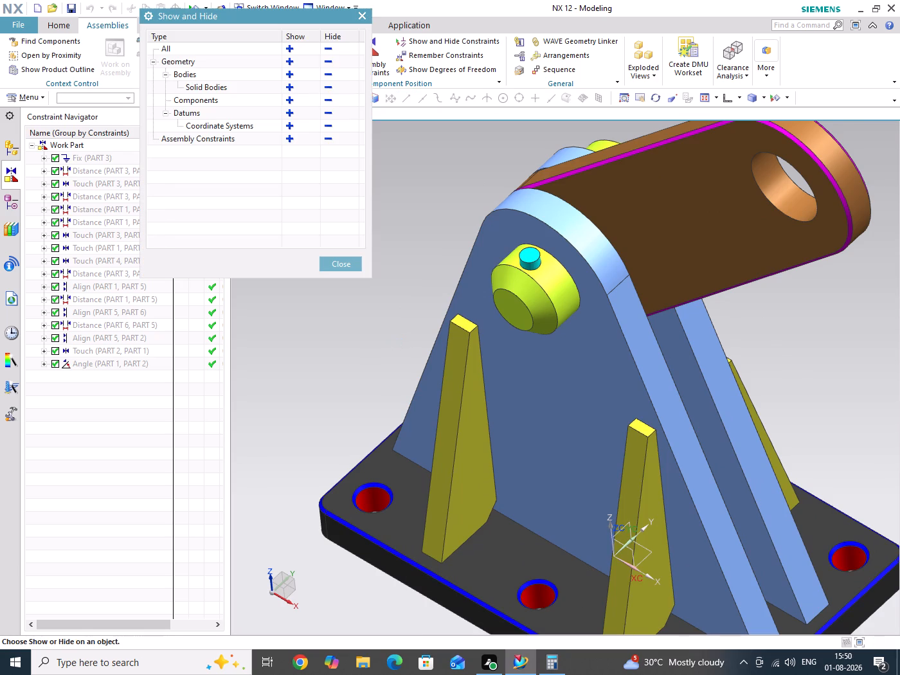
{"action": "left_click", "coordinate": [326, 129]}
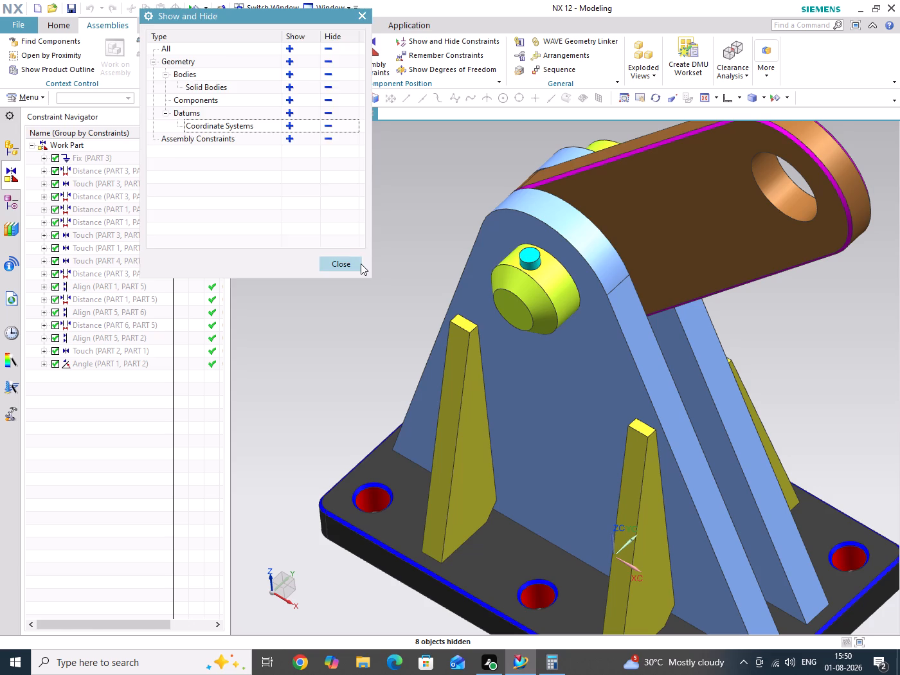
{"action": "left_click", "coordinate": [361, 264]}
Save the ASSEMBLY OF TRIANGULAR part file with the decluttered model shown in isometric view.
{"action": "key", "text": "End"}
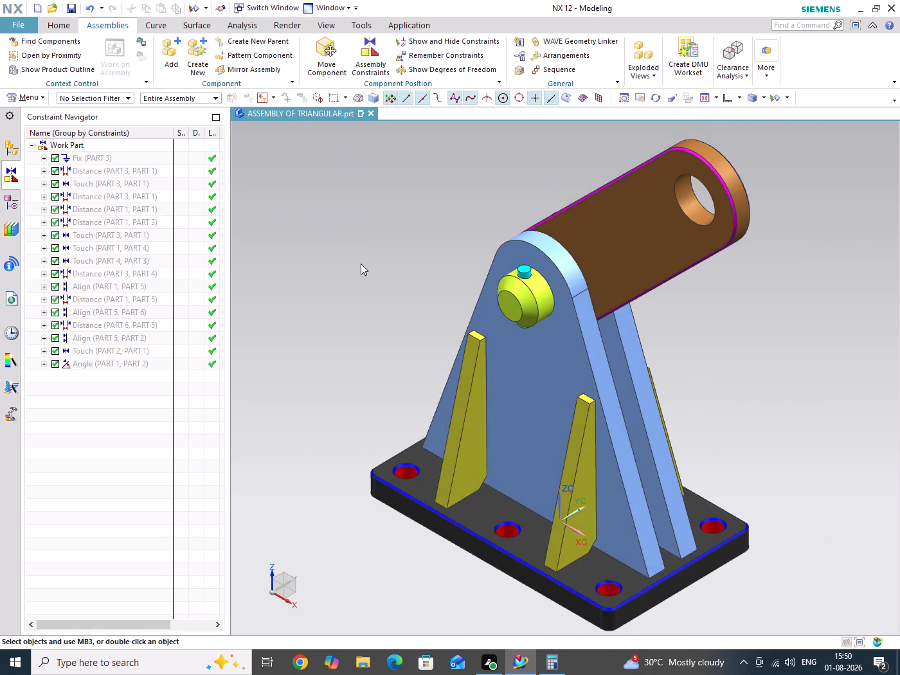
{"action": "key", "text": "ctrl+s"}
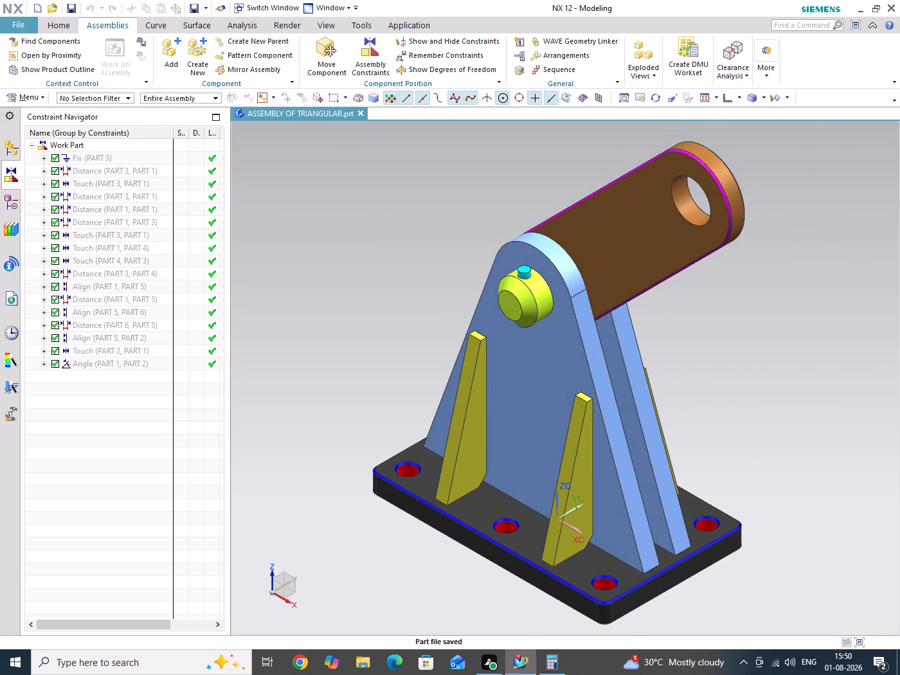
{"action": "left_click_drag", "start_coordinate": [382, 252], "coordinate": [401, 313]}
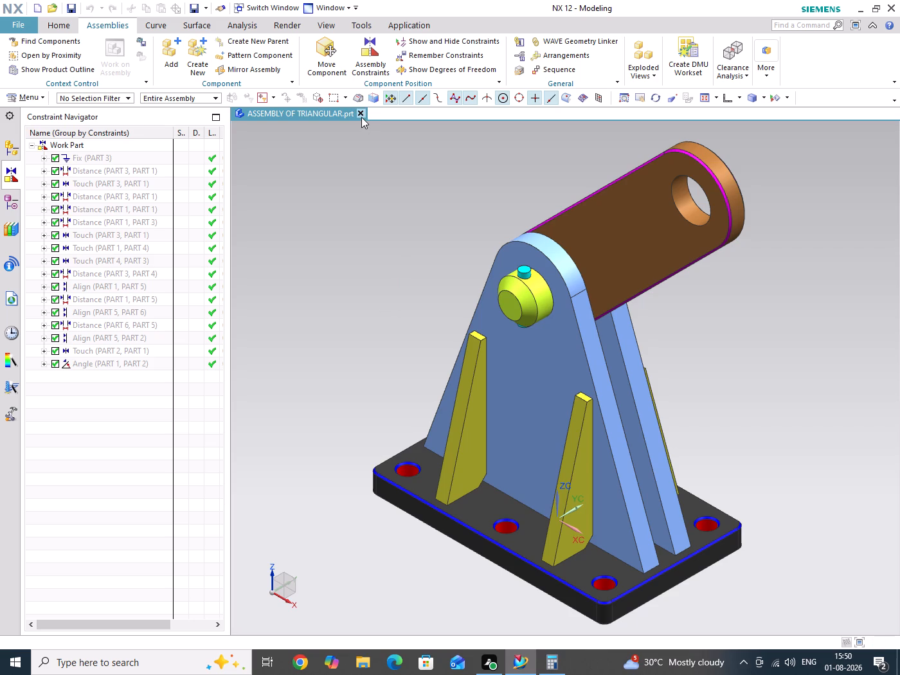
Close the ASSEMBLY OF TRIANGULAR part together with its components and exit NX.
{"action": "left_click", "coordinate": [361, 117]}
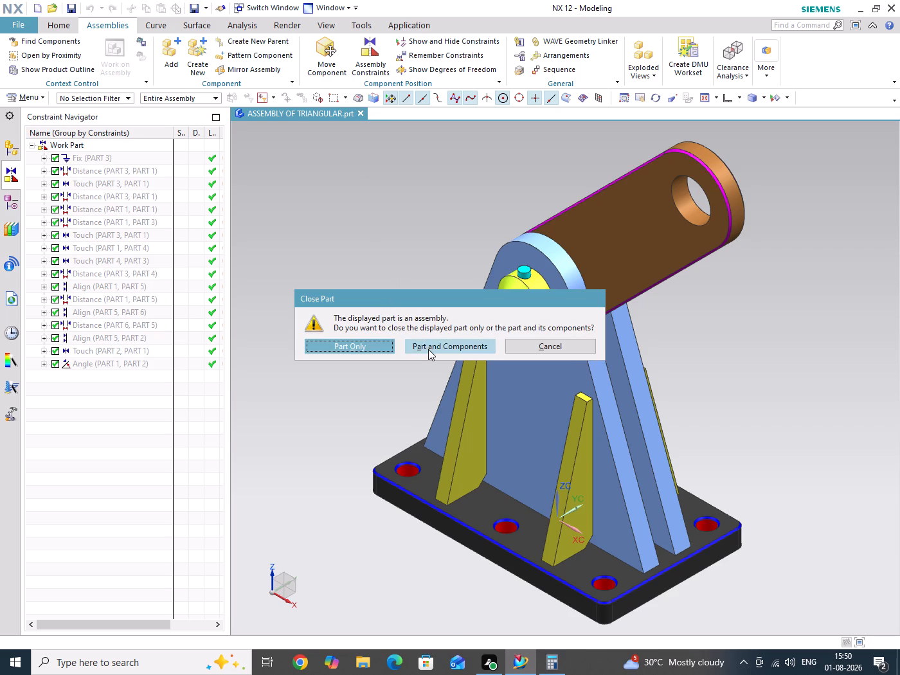
{"action": "left_click", "coordinate": [428, 349]}
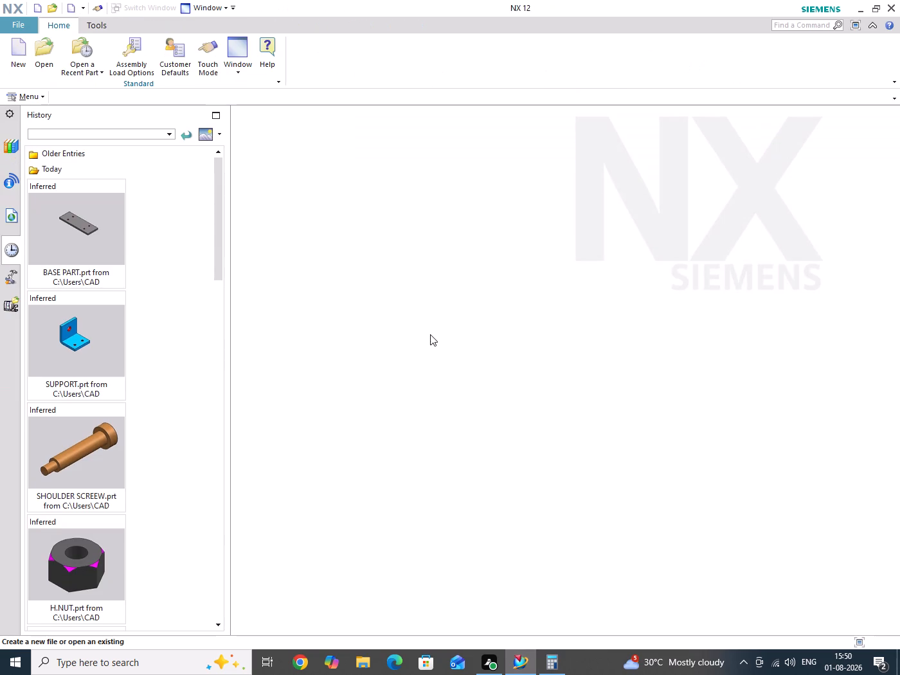
{"action": "left_click", "coordinate": [892, 8]}
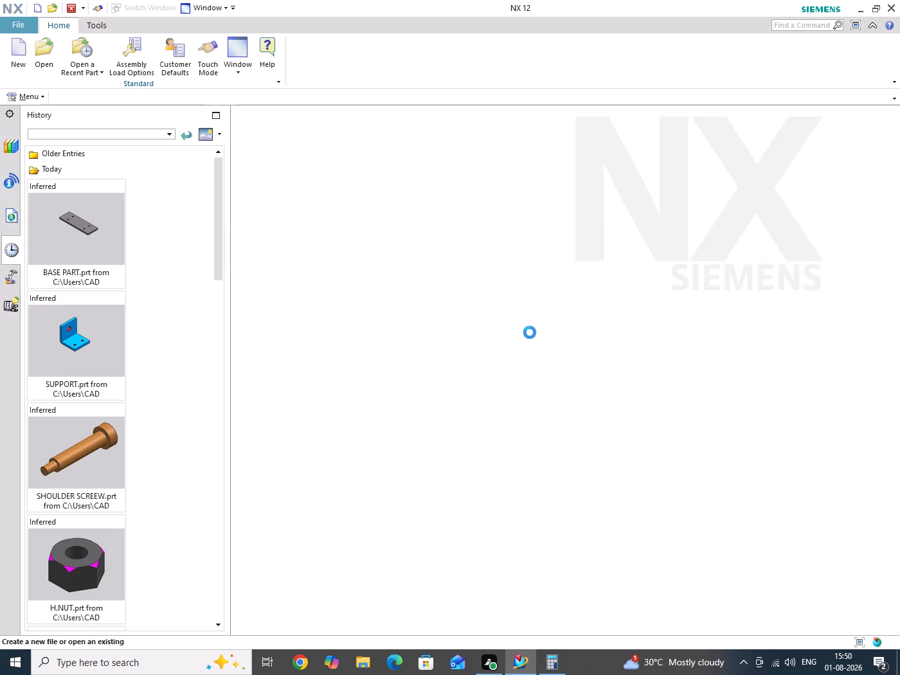